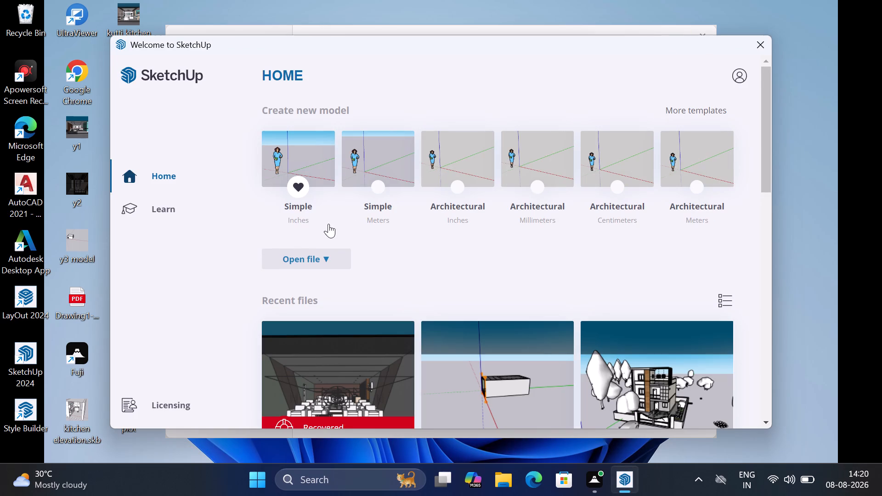
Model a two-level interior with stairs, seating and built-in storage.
Look through the thumbnails of the recent SketchUp models, from the newest files to the oldest, and return to the new-model templates.
{"action": "scroll", "coordinate": [427, 309], "scroll_direction": "down", "scroll_amount": 6}
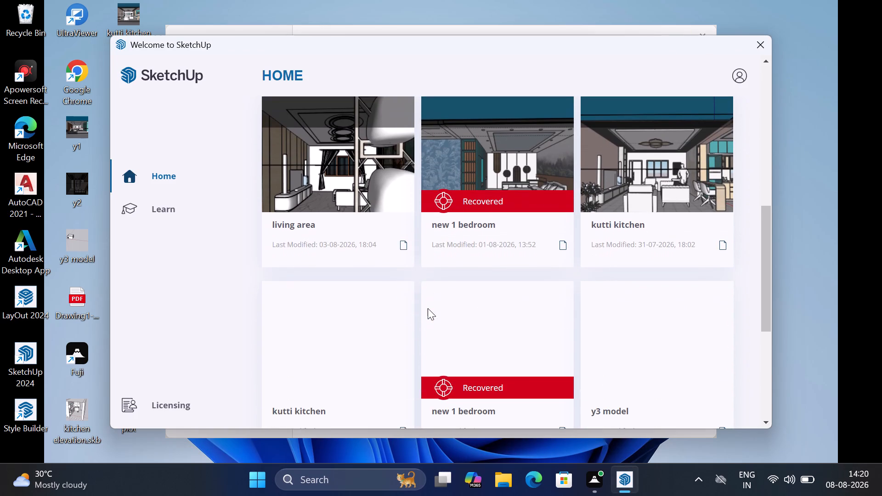
{"action": "scroll", "coordinate": [428, 307], "scroll_direction": "down", "scroll_amount": 1}
{"action": "scroll", "coordinate": [428, 307], "scroll_direction": "up", "scroll_amount": 1}
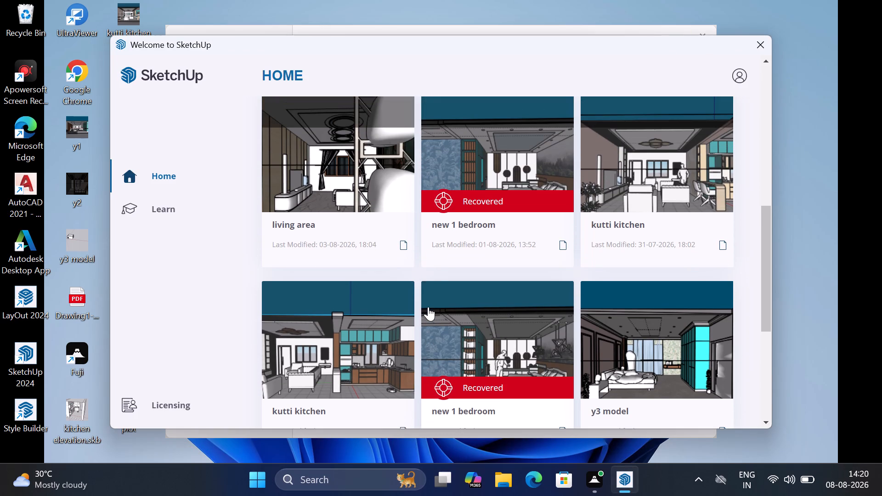
{"action": "scroll", "coordinate": [429, 307], "scroll_direction": "down", "scroll_amount": 2}
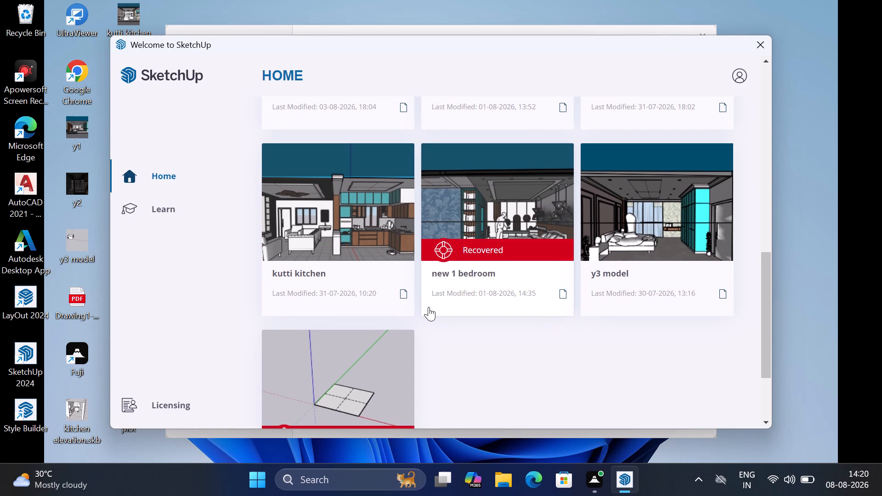
{"action": "scroll", "coordinate": [429, 307], "scroll_direction": "up", "scroll_amount": 3}
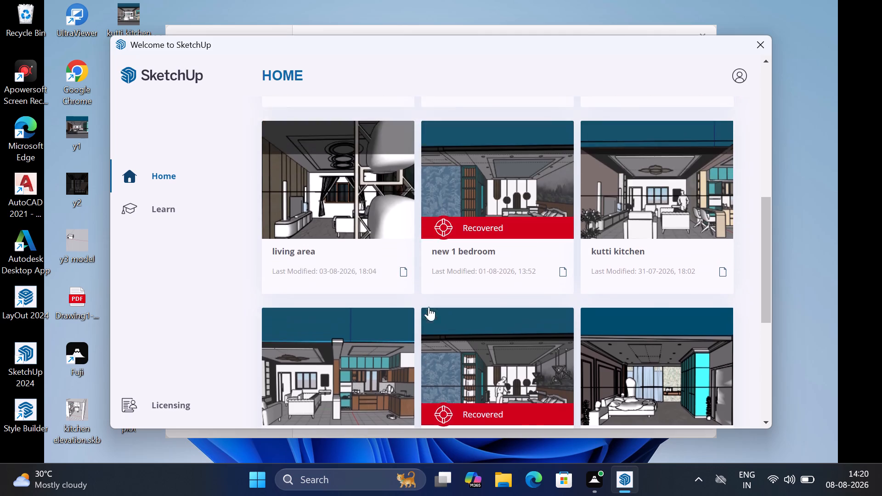
{"action": "scroll", "coordinate": [429, 304], "scroll_direction": "up", "scroll_amount": 6}
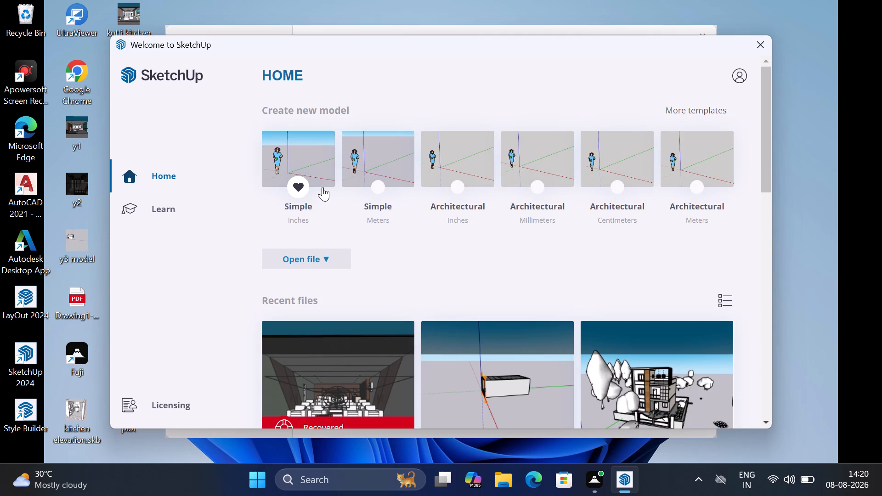
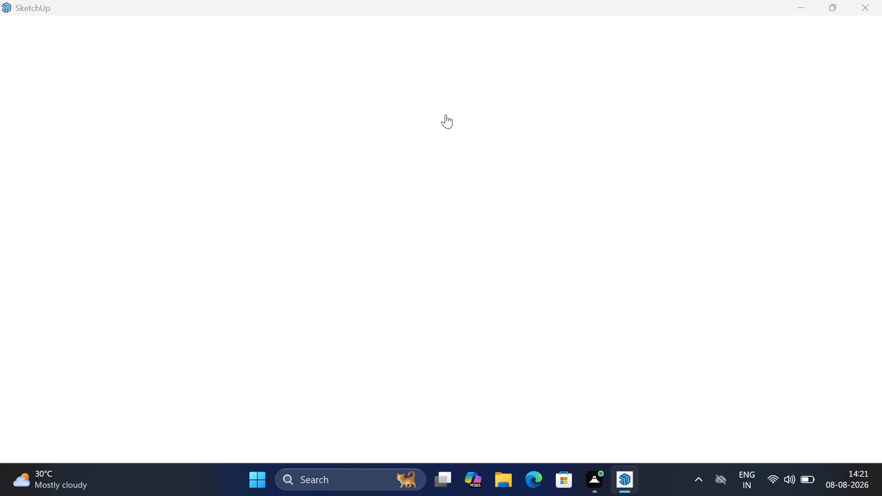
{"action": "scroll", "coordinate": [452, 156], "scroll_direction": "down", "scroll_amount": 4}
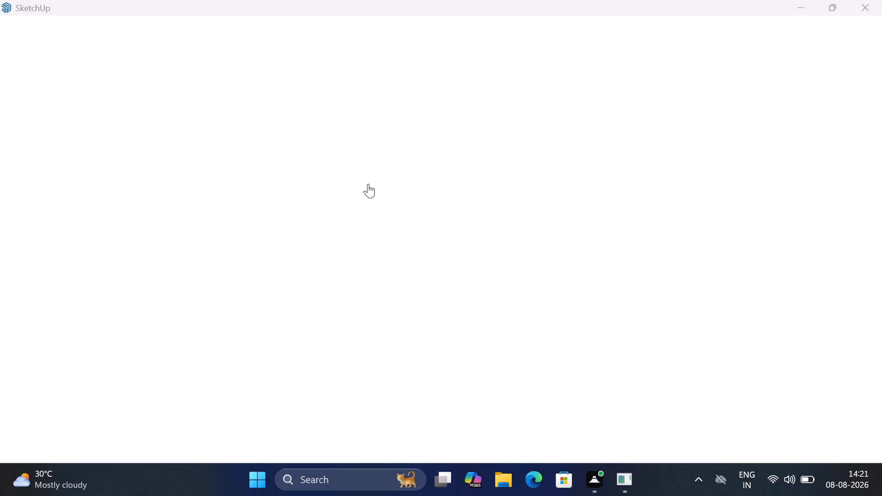
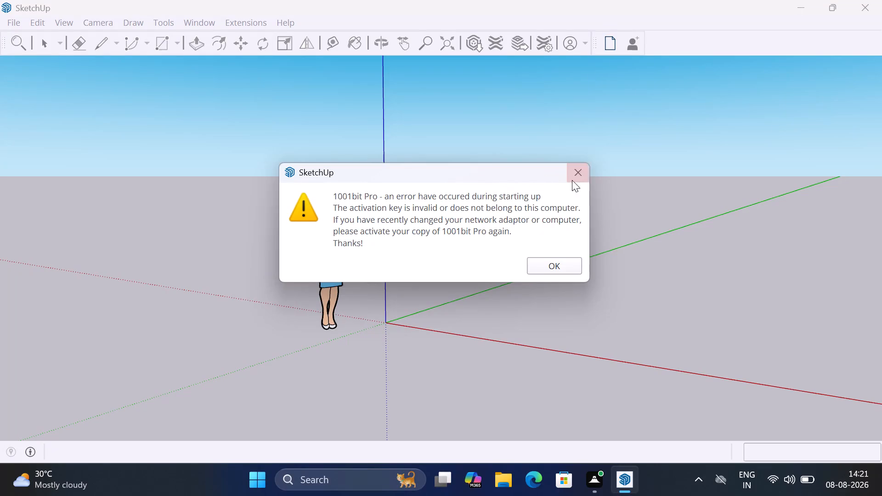
Dismiss the 1001bit Pro startup error message.
{"action": "left_click", "coordinate": [589, 175]}
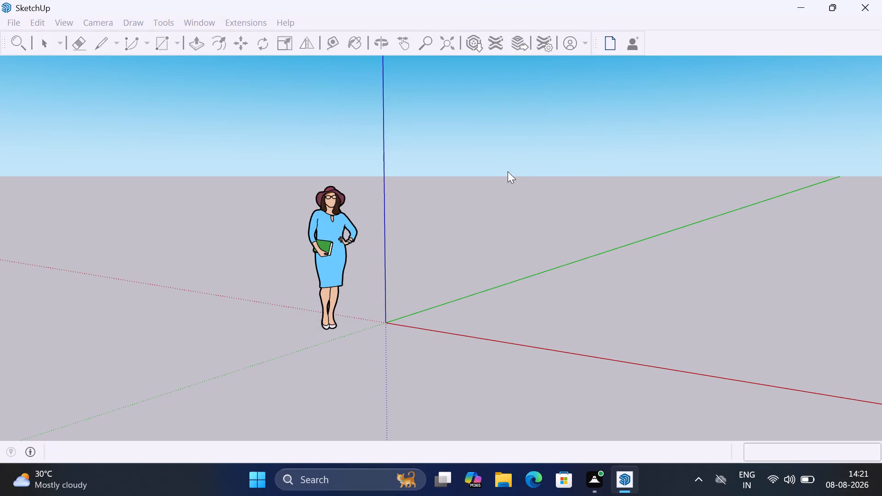
Delete the default human figure standing beside the origin.
{"action": "left_click_drag", "start_coordinate": [187, 134], "coordinate": [354, 351]}
{"action": "left_click_drag", "start_coordinate": [287, 172], "coordinate": [296, 179]}
{"action": "left_click_drag", "start_coordinate": [296, 179], "coordinate": [349, 251]}
{"action": "left_click", "coordinate": [334, 201]}
{"action": "scroll", "coordinate": [334, 200], "scroll_direction": "down", "scroll_amount": 5}
{"action": "key", "text": "space"}
{"action": "middle_click_drag", "start_coordinate": [323, 203], "coordinate": [331, 218]}
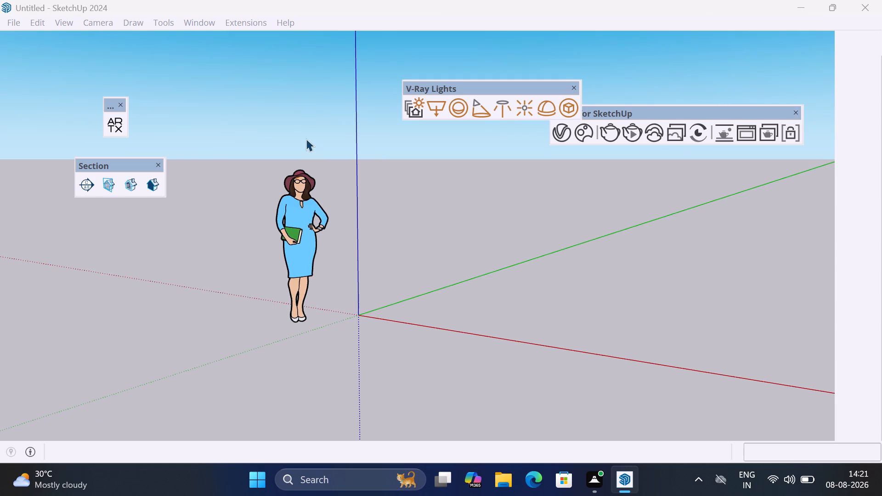
{"action": "left_click_drag", "start_coordinate": [262, 141], "coordinate": [374, 363]}
{"action": "key", "text": "Delete"}
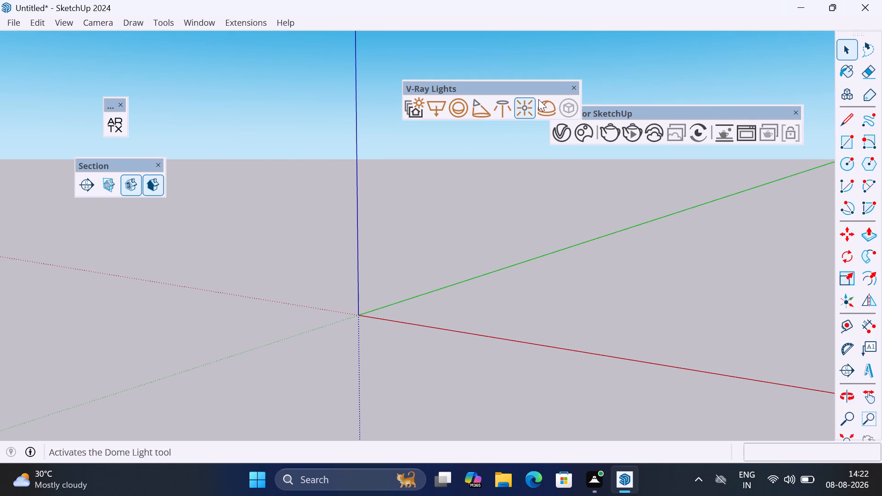
Permanently delete the leftover Teddy figure materials in the V-Ray Asset Editor and put the editor away.
{"action": "left_click", "coordinate": [562, 124]}
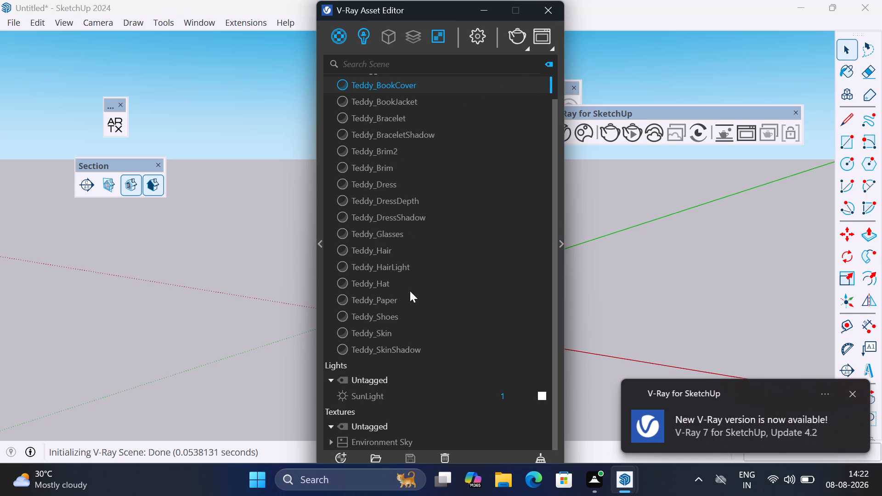
{"action": "left_click", "coordinate": [414, 350], "text": "shift"}
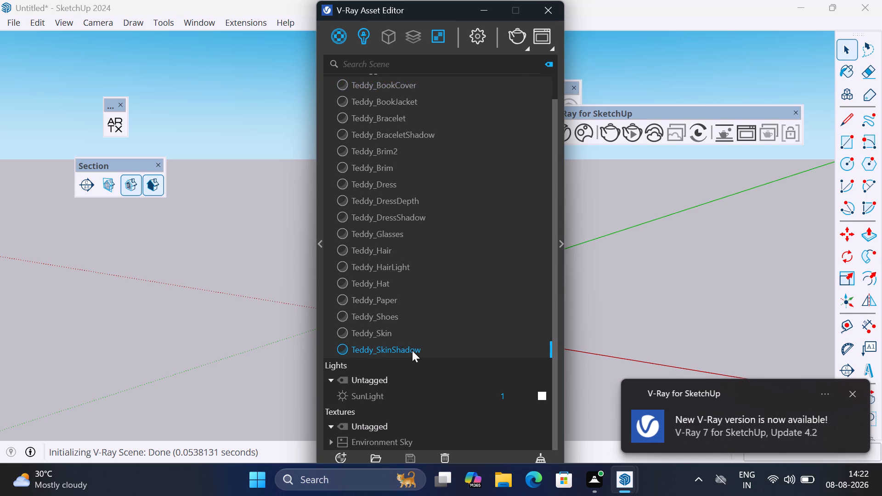
{"action": "key", "text": "Delete"}
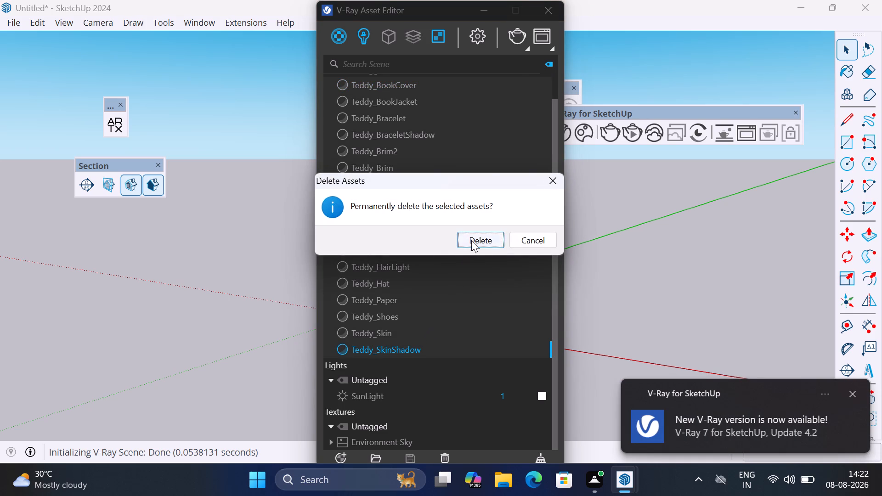
{"action": "left_click", "coordinate": [472, 240]}
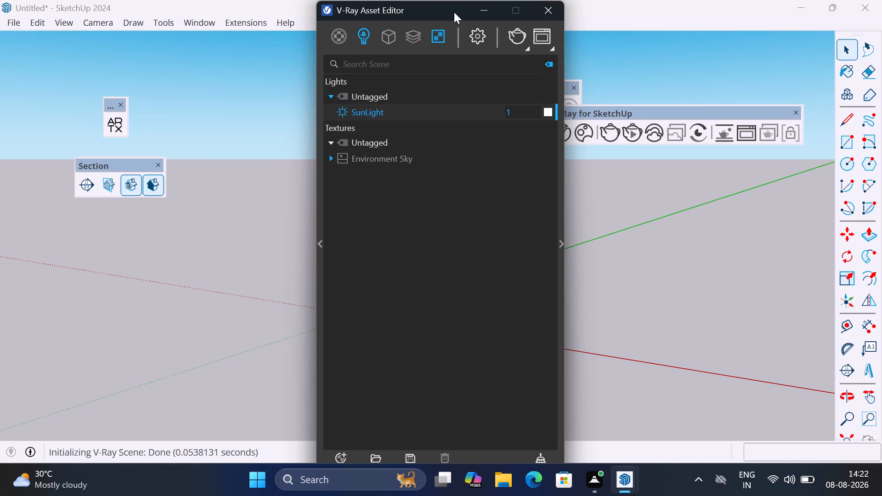
{"action": "left_click", "coordinate": [475, 7]}
Draw a 3' line from the origin along the red axis.
{"action": "scroll", "coordinate": [252, 142], "scroll_direction": "up", "scroll_amount": 2}
{"action": "middle_click_drag", "start_coordinate": [255, 143], "coordinate": [354, 178]}
{"action": "scroll", "coordinate": [349, 172], "scroll_direction": "down", "scroll_amount": 5}
{"action": "scroll", "coordinate": [316, 138], "scroll_direction": "down", "scroll_amount": 13}
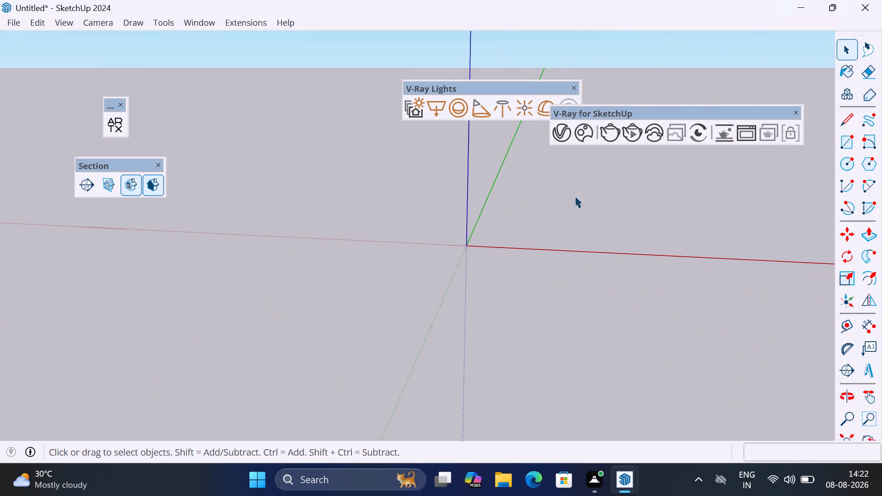
{"action": "middle_click_drag", "start_coordinate": [543, 196], "coordinate": [429, 203]}
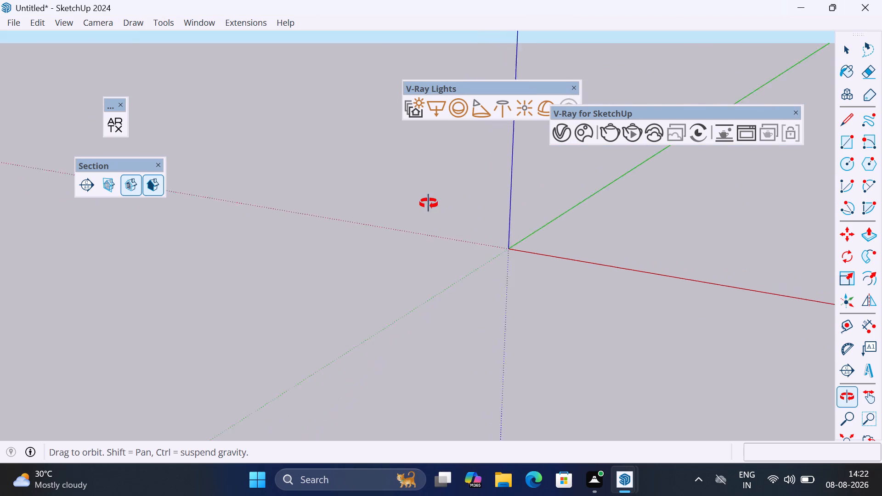
{"action": "middle_click_drag", "start_coordinate": [429, 203], "coordinate": [423, 202]}
{"action": "scroll", "coordinate": [387, 209], "scroll_direction": "down", "scroll_amount": 3}
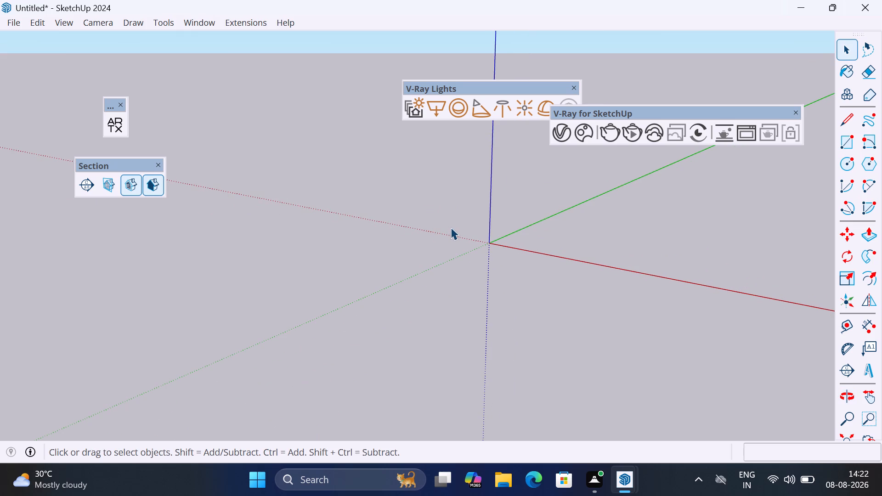
{"action": "scroll", "coordinate": [457, 231], "scroll_direction": "down", "scroll_amount": 5}
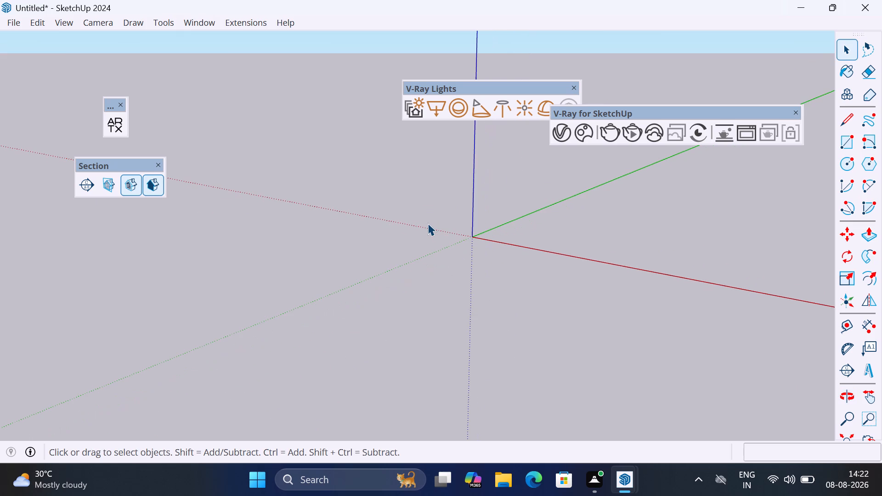
{"action": "middle_click_drag", "start_coordinate": [428, 225], "coordinate": [509, 235]}
{"action": "scroll", "coordinate": [509, 235], "scroll_direction": "up", "scroll_amount": 1}
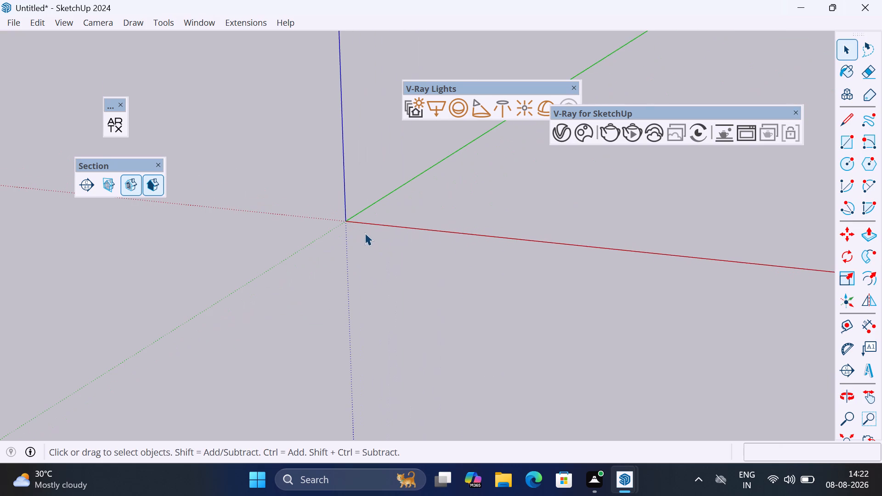
{"action": "middle_click_drag", "start_coordinate": [355, 218], "coordinate": [381, 237]}
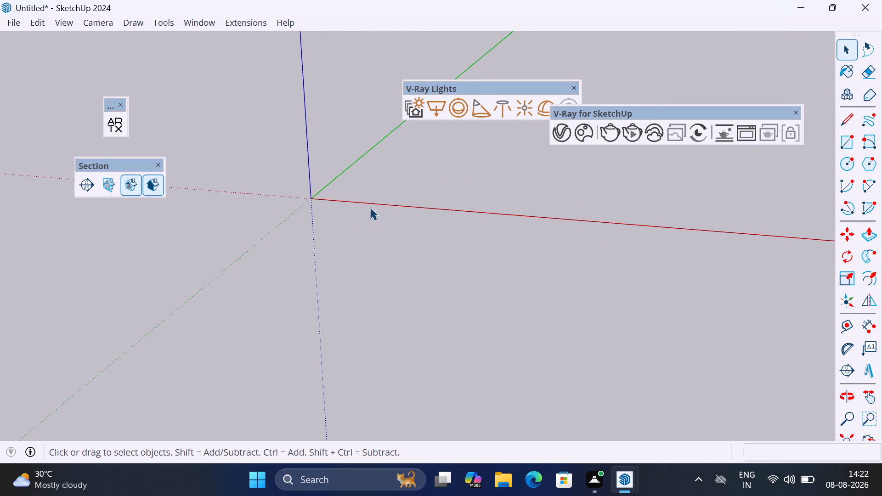
{"action": "scroll", "coordinate": [331, 185], "scroll_direction": "up", "scroll_amount": 1}
{"action": "middle_click_drag", "start_coordinate": [331, 186], "coordinate": [347, 276]}
{"action": "scroll", "coordinate": [316, 268], "scroll_direction": "down", "scroll_amount": 5}
{"action": "scroll", "coordinate": [283, 136], "scroll_direction": "up", "scroll_amount": 5}
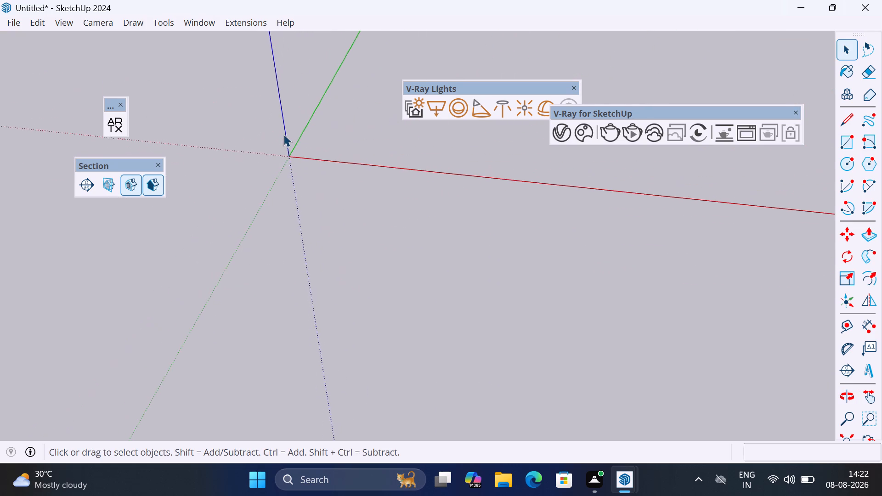
{"action": "scroll", "coordinate": [285, 132], "scroll_direction": "up", "scroll_amount": 3}
{"action": "key", "text": "l"}
{"action": "key", "text": "Return"}
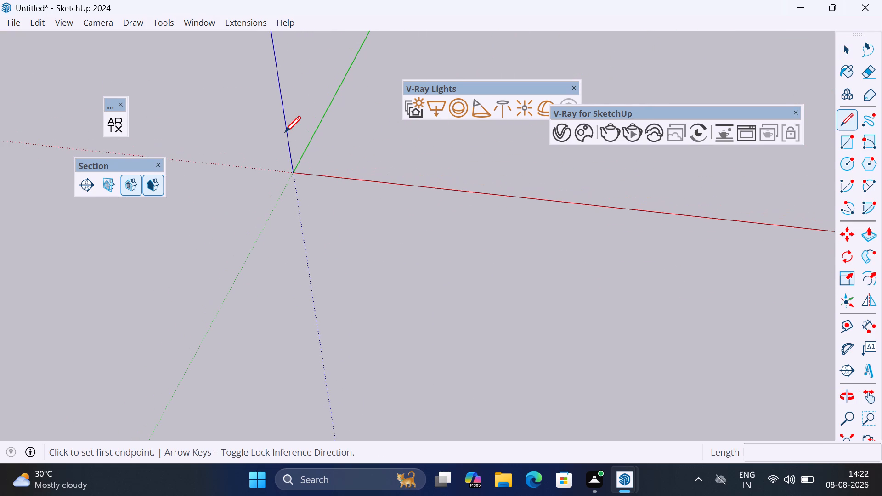
{"action": "left_click", "coordinate": [295, 169]}
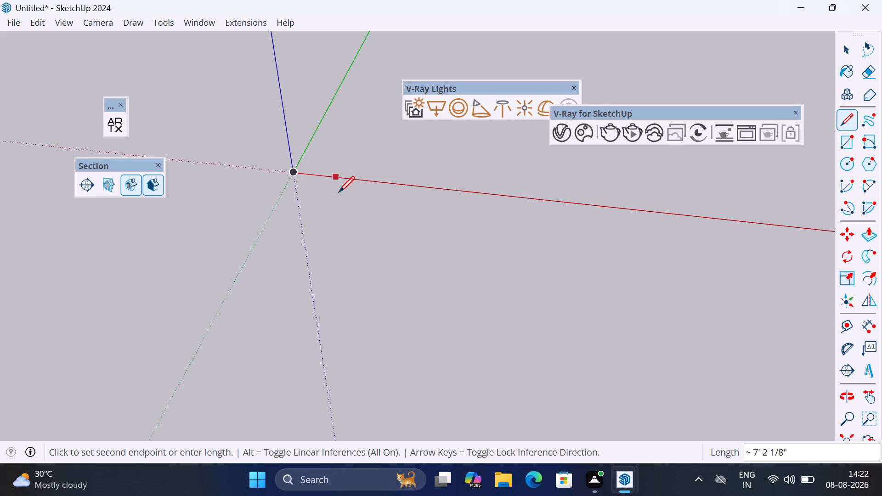
{"action": "key", "text": "Left"}
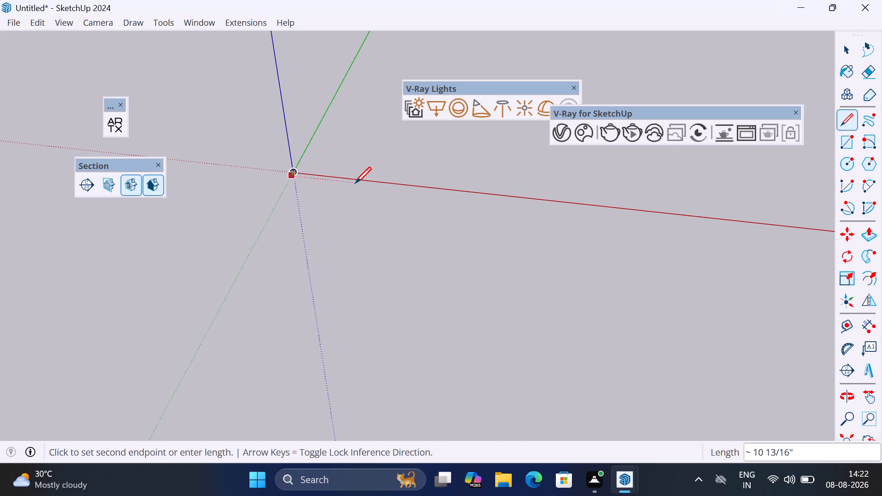
{"action": "key", "text": "Right"}
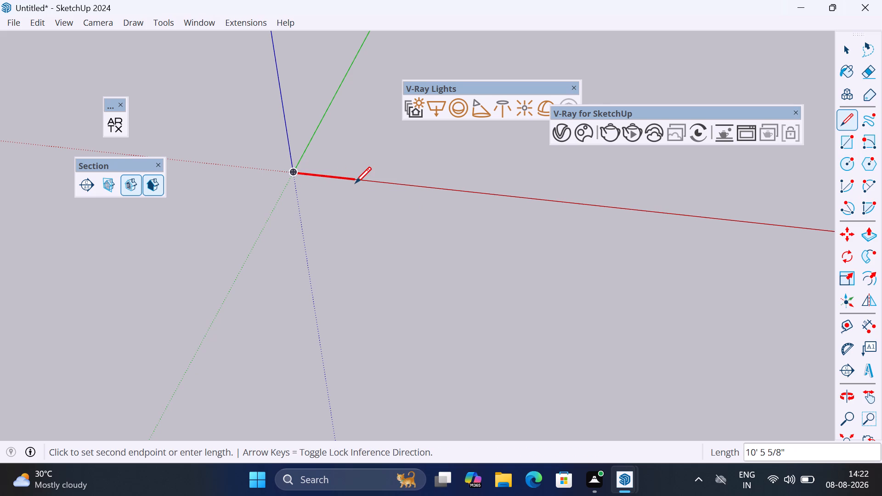
{"action": "type", "text": "3'"}
{"action": "key", "text": "Return"}
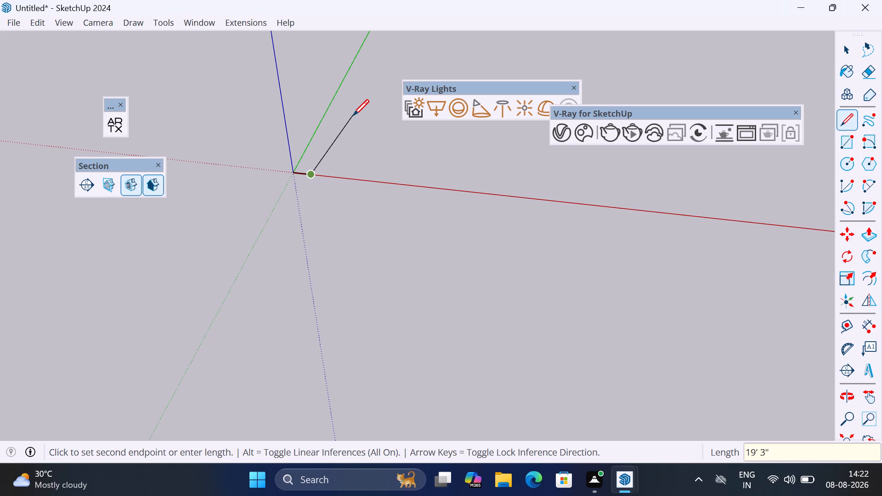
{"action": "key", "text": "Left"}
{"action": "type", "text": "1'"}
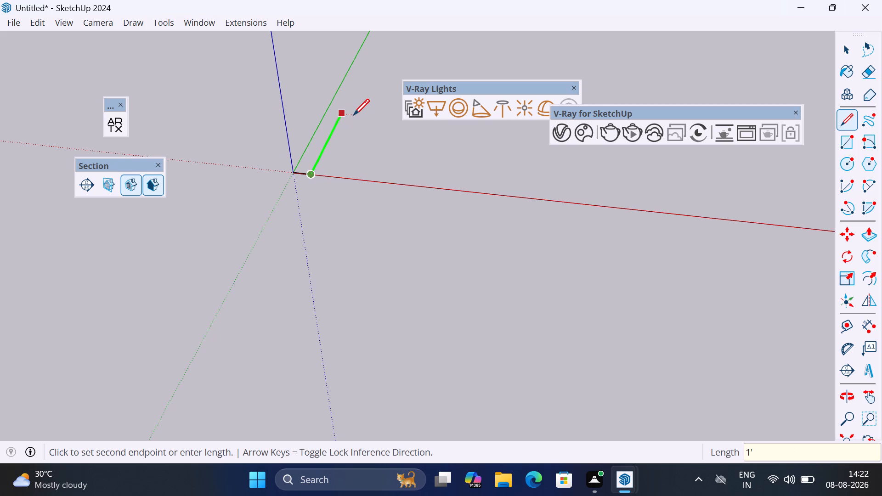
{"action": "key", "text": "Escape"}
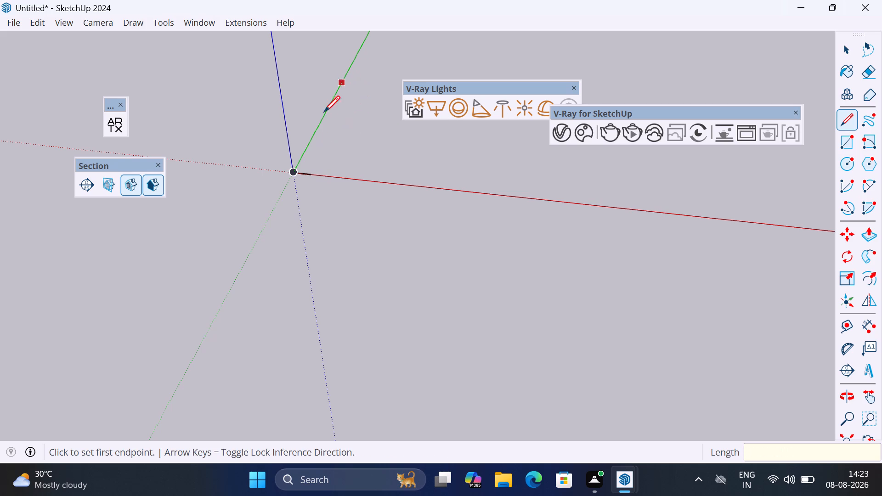
Draw a 1' line from the origin along the green axis and complete the 3' by 1' rectangle with lines.
{"action": "scroll", "coordinate": [300, 142], "scroll_direction": "up", "scroll_amount": 5}
{"action": "scroll", "coordinate": [325, 172], "scroll_direction": "up", "scroll_amount": 6}
{"action": "scroll", "coordinate": [288, 202], "scroll_direction": "up", "scroll_amount": 14}
{"action": "left_click", "coordinate": [266, 195]}
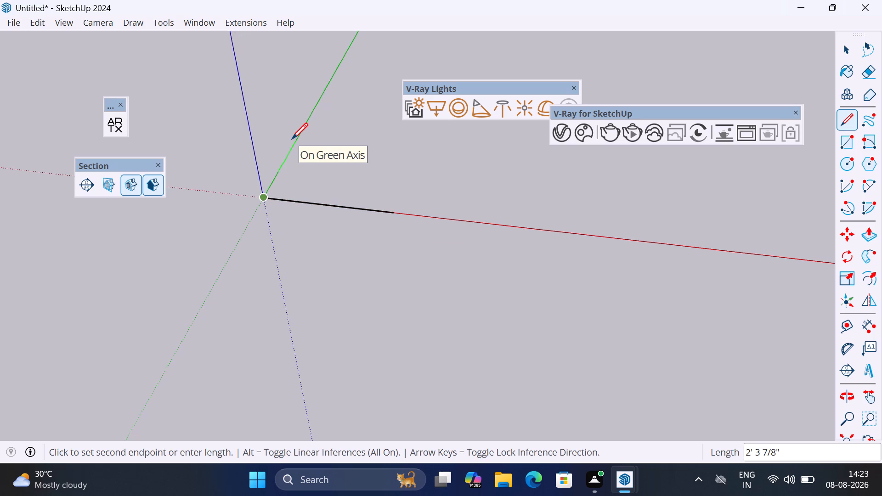
{"action": "key", "text": "1"}
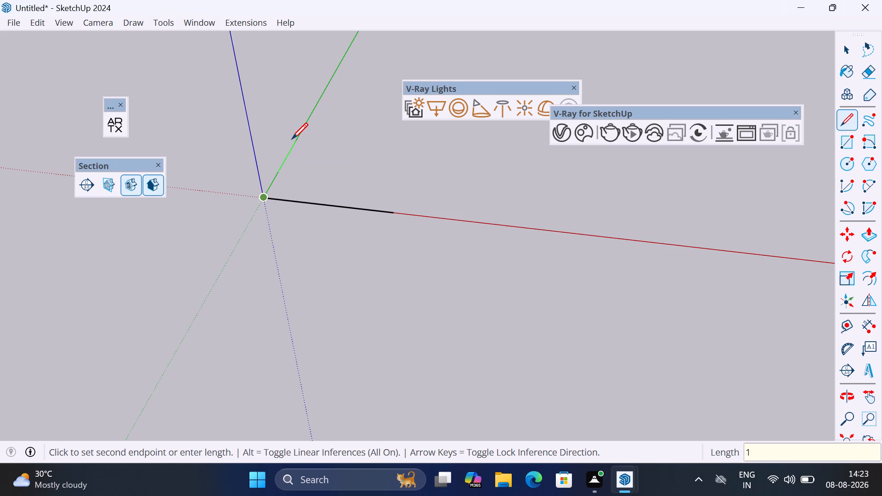
{"action": "key", "text": "apostrophe"}
{"action": "key", "text": "Return"}
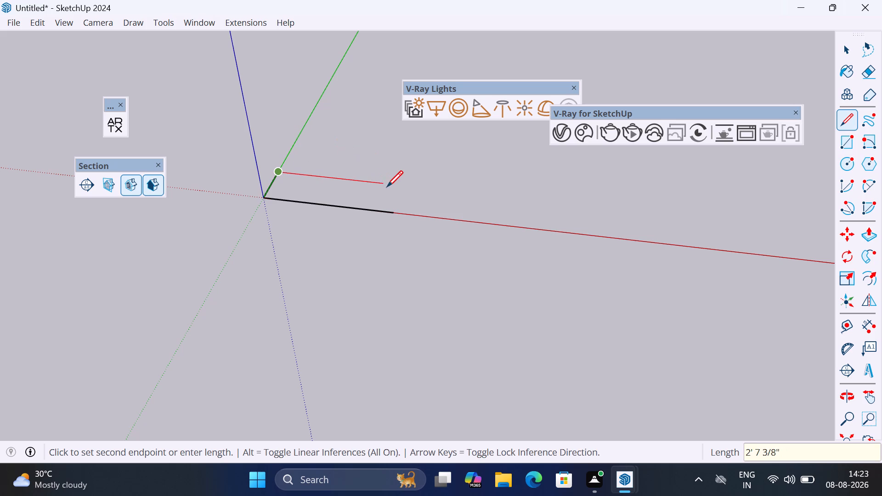
{"action": "key", "text": "Left"}
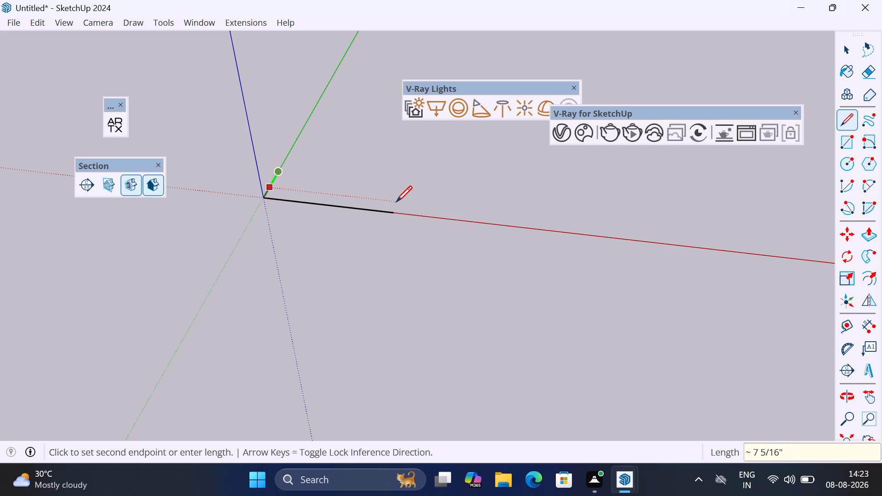
{"action": "key", "text": "Right"}
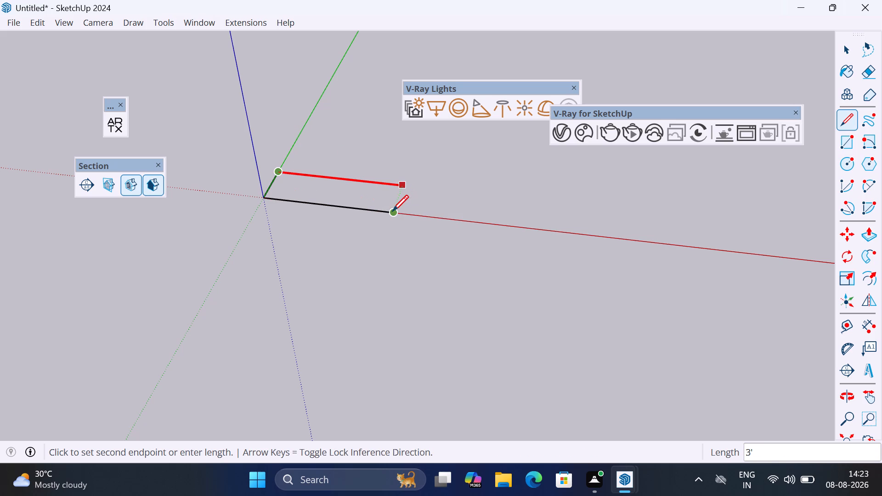
{"action": "left_click", "coordinate": [392, 211]}
{"action": "left_click", "coordinate": [396, 211]}
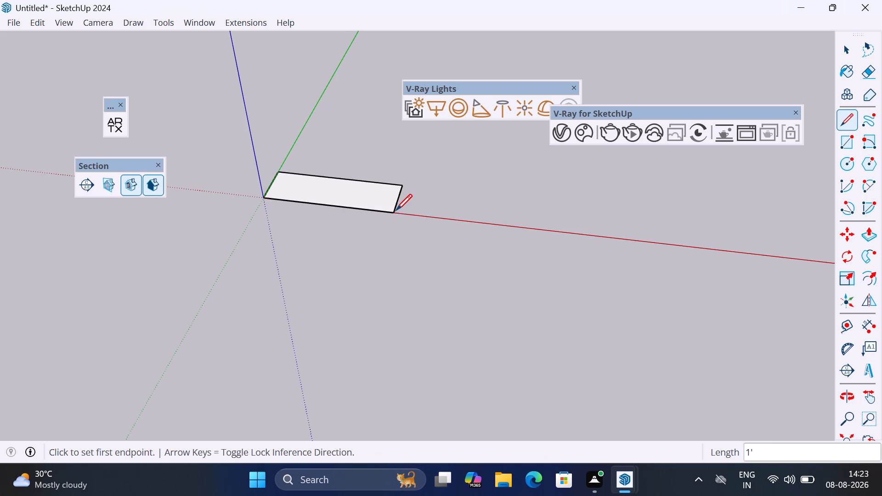
Push/Pull the rectangular face up by 5" into a solid block.
{"action": "scroll", "coordinate": [413, 187], "scroll_direction": "up", "scroll_amount": 1}
{"action": "middle_click_drag", "start_coordinate": [410, 190], "coordinate": [111, 216]}
{"action": "scroll", "coordinate": [152, 176], "scroll_direction": "down", "scroll_amount": 6}
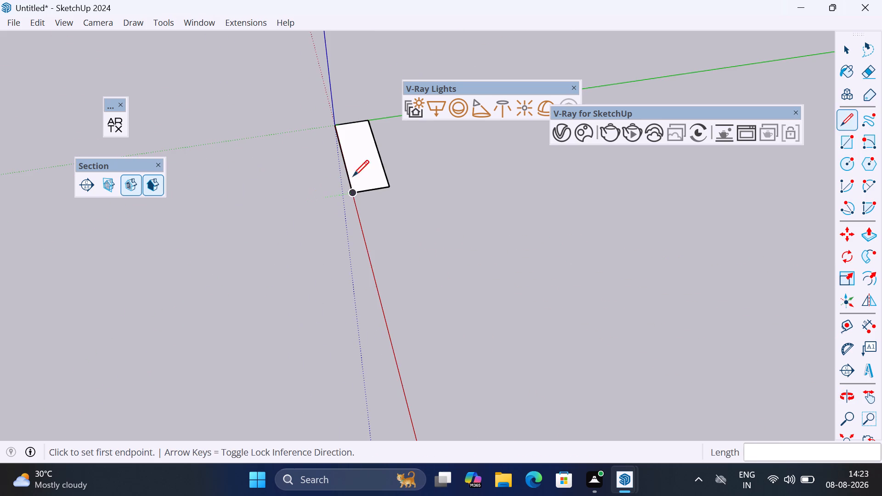
{"action": "scroll", "coordinate": [359, 174], "scroll_direction": "up", "scroll_amount": 5}
{"action": "key", "text": "space"}
{"action": "key", "text": "p"}
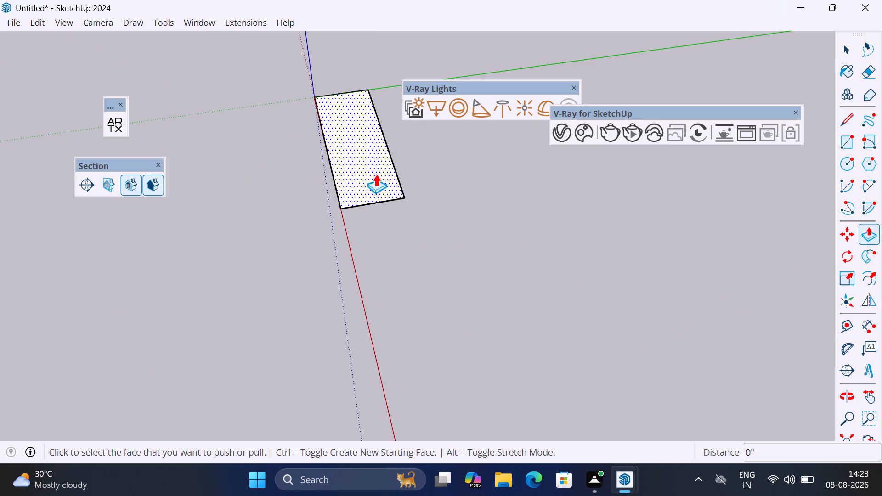
{"action": "left_click", "coordinate": [365, 192]}
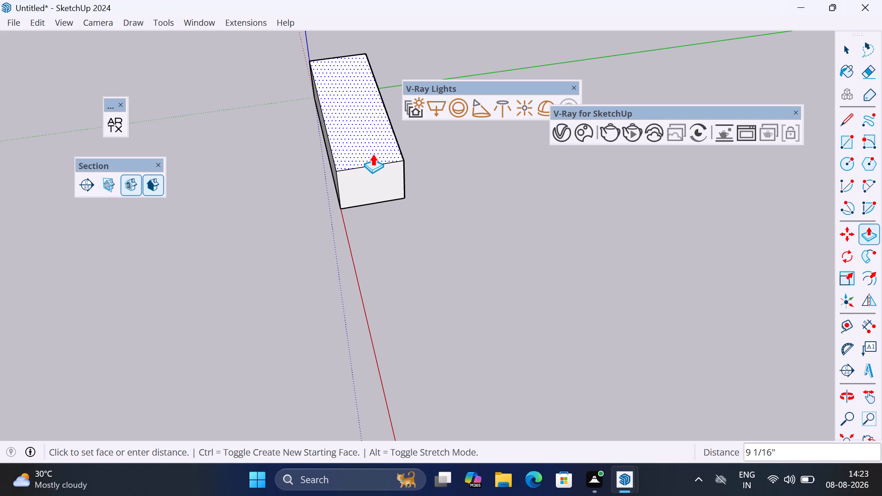
{"action": "type", "text": "5\""}
{"action": "key", "text": "Return"}
{"action": "middle_click_drag", "start_coordinate": [383, 152], "coordinate": [404, 126]}
{"action": "scroll", "coordinate": [384, 151], "scroll_direction": "up", "scroll_amount": 1}
{"action": "key", "text": "space"}
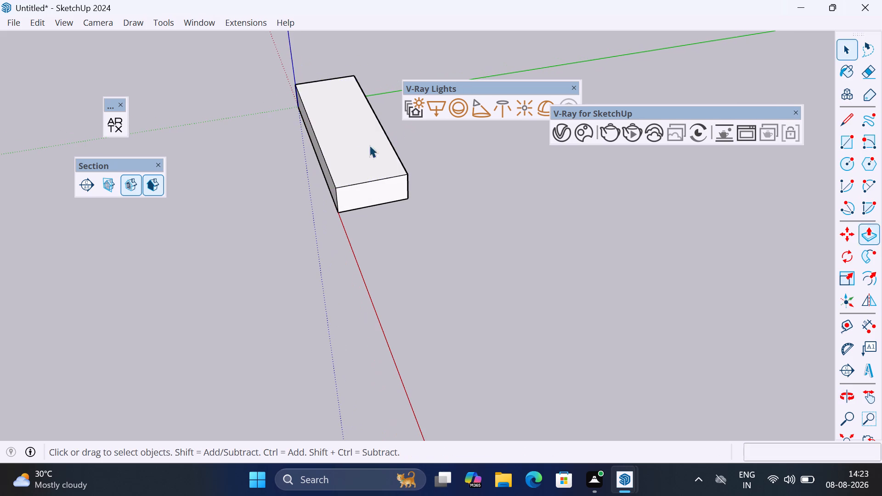
Copy the top face of the block on its own.
{"action": "triple_click", "coordinate": [339, 152]}
{"action": "left_click", "coordinate": [339, 152]}
{"action": "left_click", "coordinate": [348, 149]}
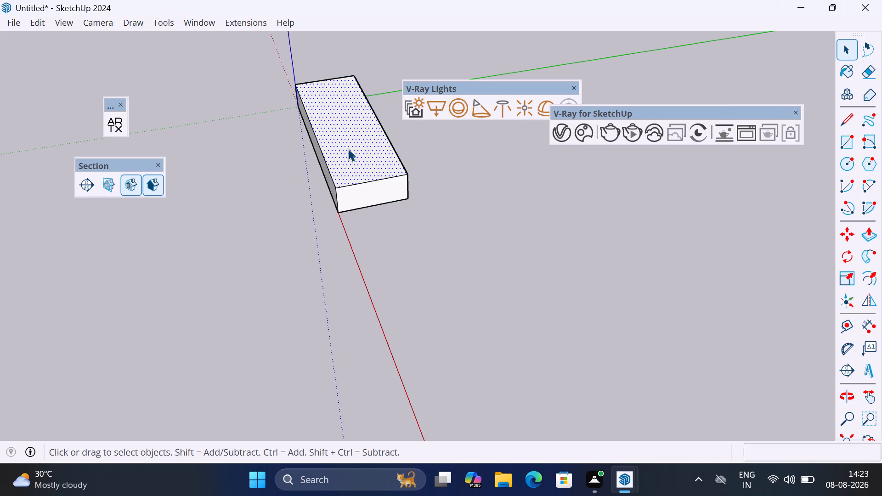
{"action": "key", "text": "ctrl+c"}
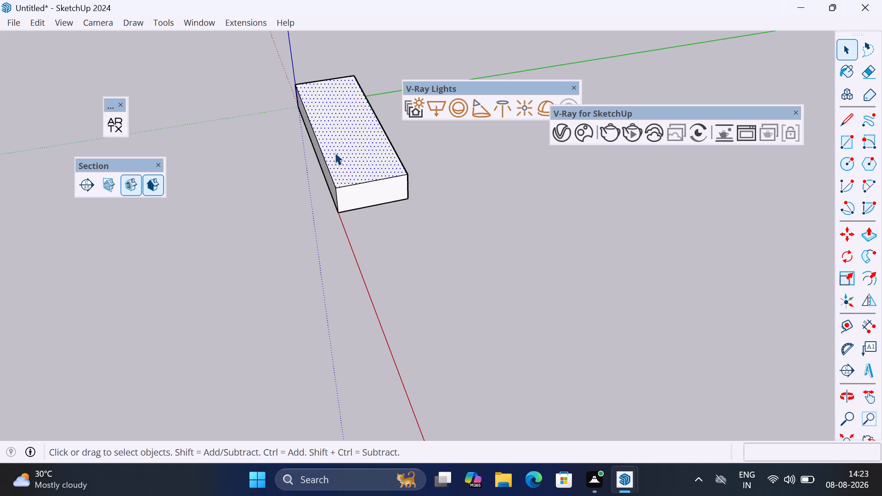
Select the whole block with all its faces and edges and make it a group.
{"action": "triple_click", "coordinate": [335, 152]}
{"action": "left_click", "coordinate": [335, 152]}
{"action": "right_click", "coordinate": [335, 152]}
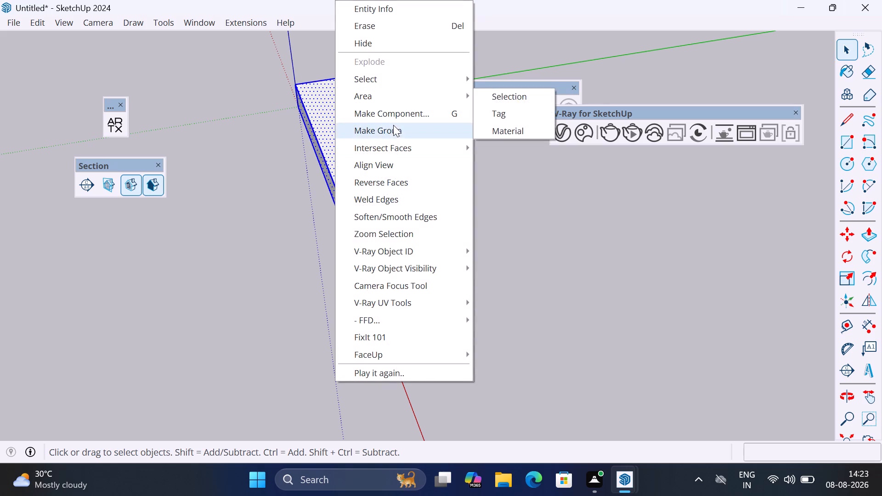
{"action": "left_click", "coordinate": [394, 127]}
Paste the copied top face in place over the block, inside a new separate group.
{"action": "scroll", "coordinate": [374, 211], "scroll_direction": "down", "scroll_amount": 1}
{"action": "right_click", "coordinate": [226, 136]}
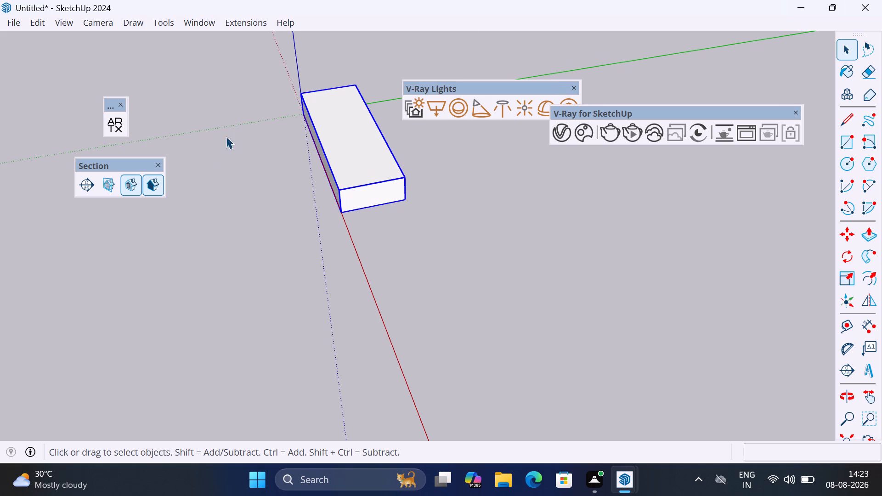
{"action": "left_click", "coordinate": [260, 178]}
{"action": "left_click", "coordinate": [40, 22]}
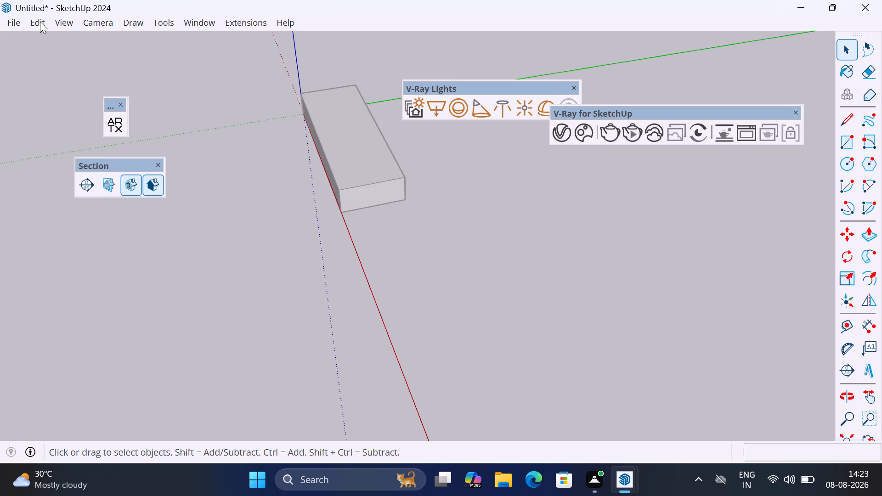
{"action": "left_click", "coordinate": [86, 122]}
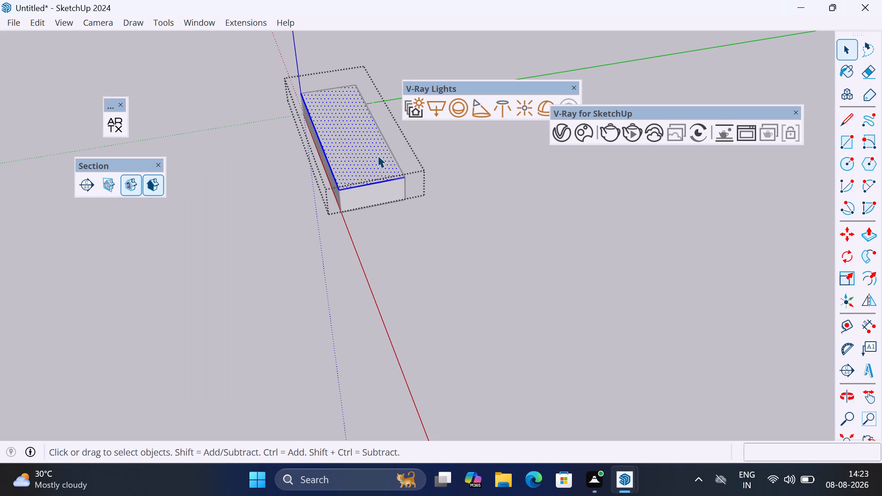
Push/Pull the pasted face up by 1" as a tread slab and leave its group.
{"action": "key", "text": "p"}
{"action": "left_click", "coordinate": [376, 158]}
{"action": "type", "text": "1\""}
{"action": "key", "text": "Return"}
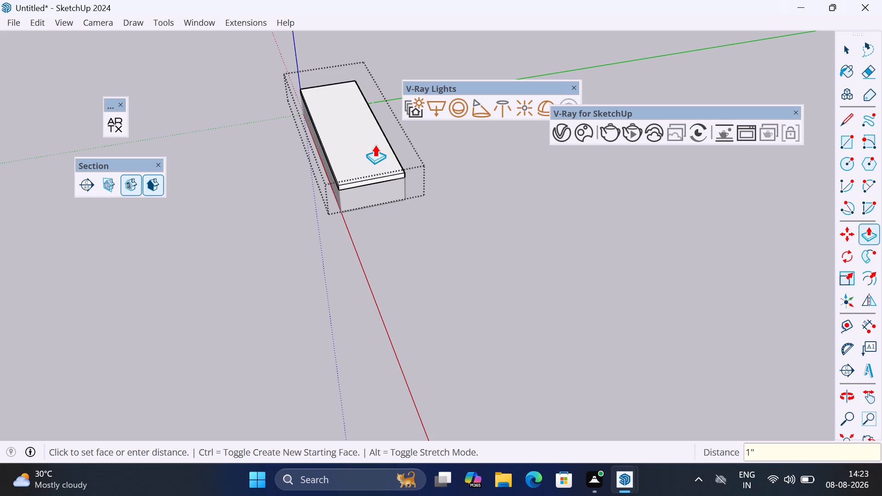
{"action": "key", "text": "space"}
{"action": "left_click", "coordinate": [457, 171]}
Copy the block and its tread slab together from the block's front bottom corner to its far top corner, forming the next stair step.
{"action": "middle_click_drag", "start_coordinate": [280, 184], "coordinate": [286, 184]}
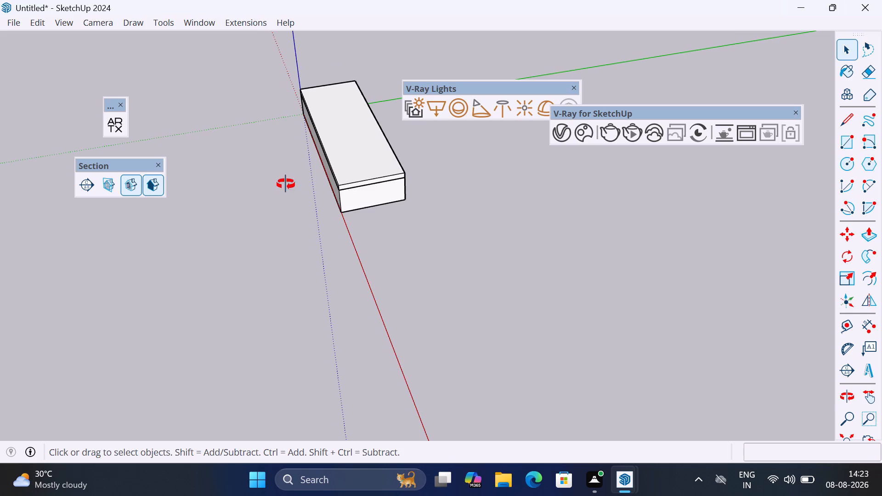
{"action": "middle_click_drag", "start_coordinate": [286, 184], "coordinate": [429, 130]}
{"action": "scroll", "coordinate": [427, 137], "scroll_direction": "down", "scroll_amount": 4}
{"action": "middle_click_drag", "start_coordinate": [449, 163], "coordinate": [351, 147]}
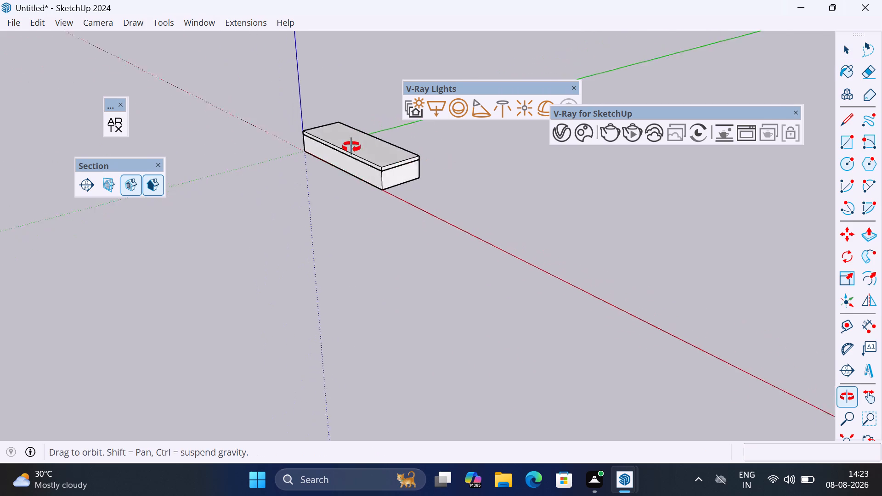
{"action": "middle_click_drag", "start_coordinate": [351, 147], "coordinate": [340, 148]}
{"action": "scroll", "coordinate": [308, 159], "scroll_direction": "down", "scroll_amount": 8}
{"action": "left_click_drag", "start_coordinate": [271, 105], "coordinate": [390, 199]}
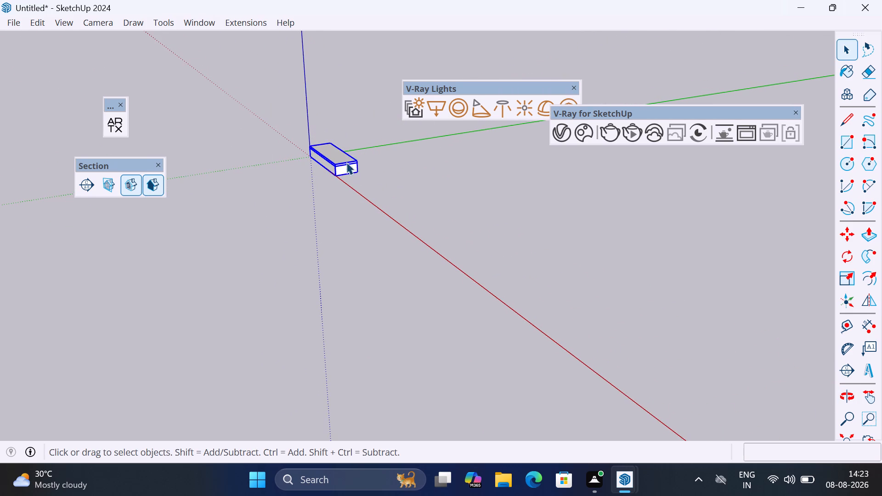
{"action": "scroll", "coordinate": [337, 157], "scroll_direction": "up", "scroll_amount": 5}
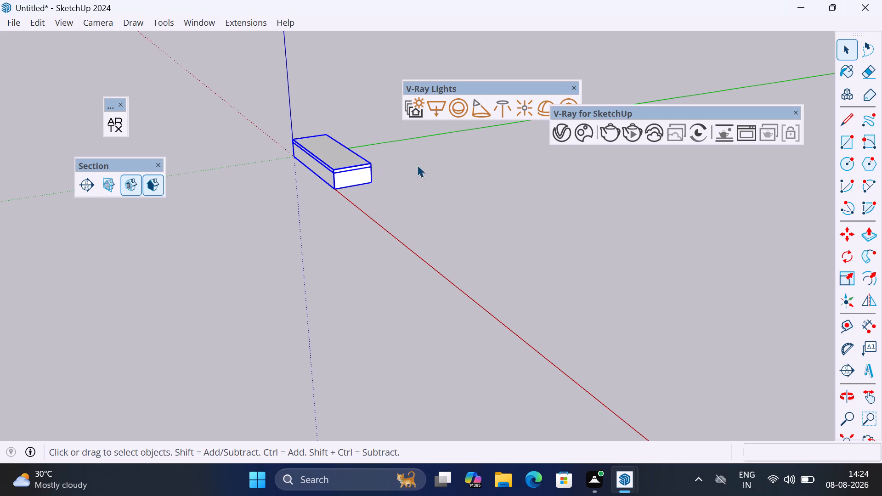
{"action": "scroll", "coordinate": [338, 170], "scroll_direction": "up", "scroll_amount": 3}
{"action": "key", "text": "m"}
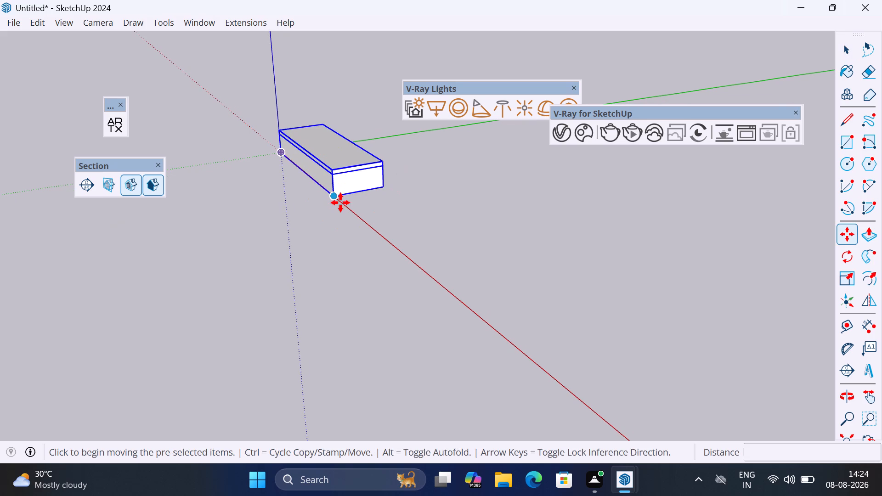
{"action": "left_click", "coordinate": [336, 199]}
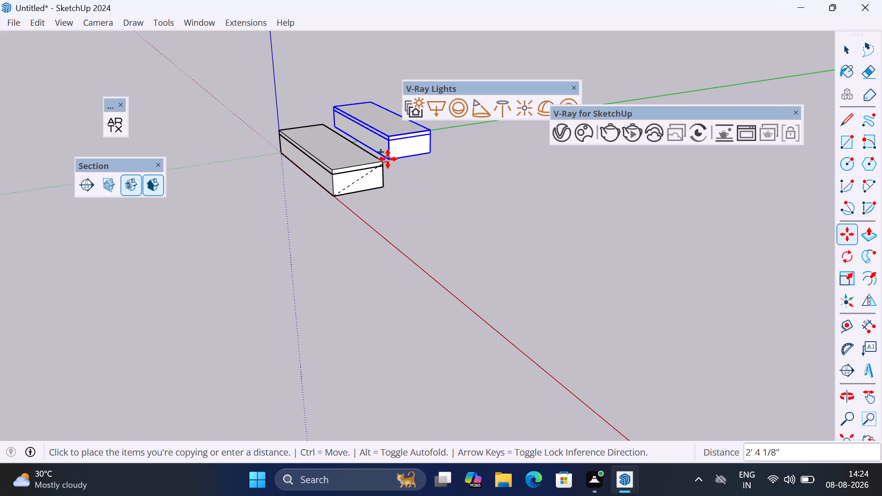
{"action": "left_click", "coordinate": [385, 160]}
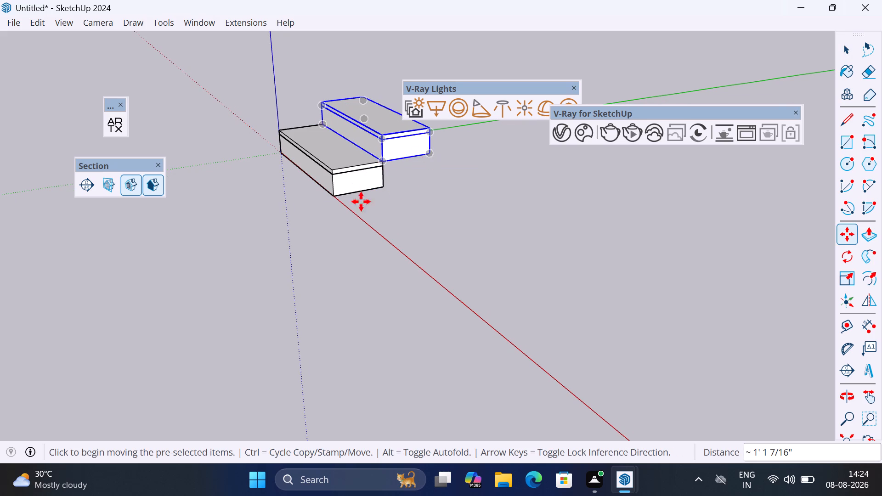
Array the copied step as 8 copies to build the stair flight.
{"action": "scroll", "coordinate": [354, 206], "scroll_direction": "down", "scroll_amount": 6}
{"action": "scroll", "coordinate": [314, 235], "scroll_direction": "down", "scroll_amount": 4}
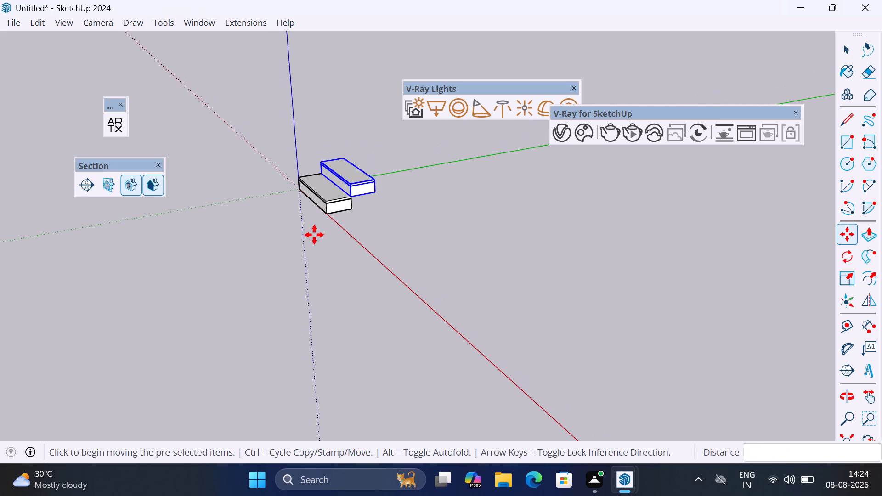
{"action": "key", "text": "shift+asterisk"}
{"action": "key", "text": "8"}
{"action": "key", "text": "Return"}
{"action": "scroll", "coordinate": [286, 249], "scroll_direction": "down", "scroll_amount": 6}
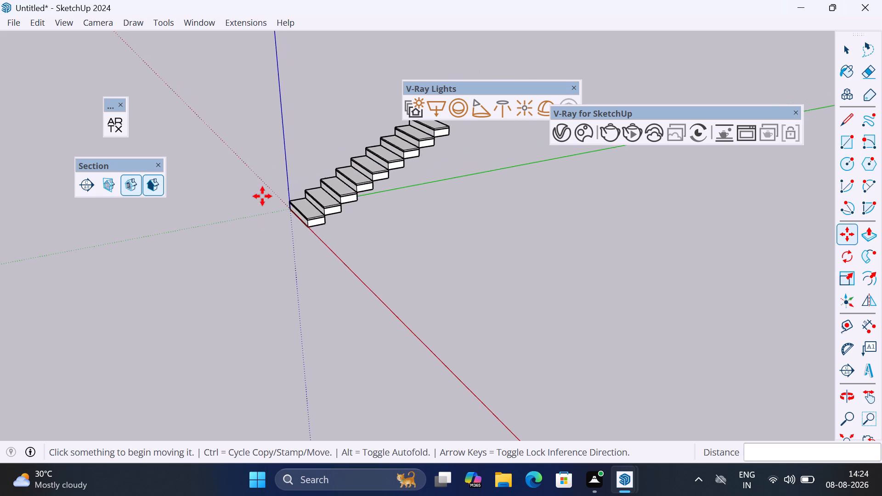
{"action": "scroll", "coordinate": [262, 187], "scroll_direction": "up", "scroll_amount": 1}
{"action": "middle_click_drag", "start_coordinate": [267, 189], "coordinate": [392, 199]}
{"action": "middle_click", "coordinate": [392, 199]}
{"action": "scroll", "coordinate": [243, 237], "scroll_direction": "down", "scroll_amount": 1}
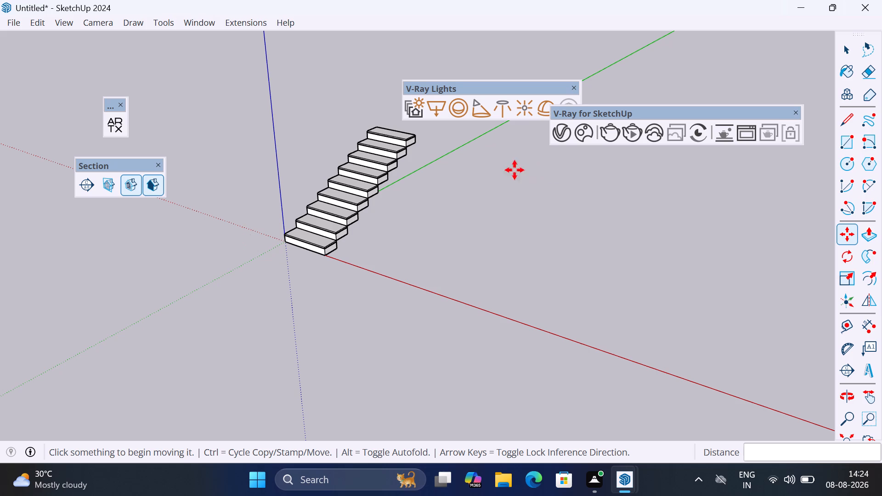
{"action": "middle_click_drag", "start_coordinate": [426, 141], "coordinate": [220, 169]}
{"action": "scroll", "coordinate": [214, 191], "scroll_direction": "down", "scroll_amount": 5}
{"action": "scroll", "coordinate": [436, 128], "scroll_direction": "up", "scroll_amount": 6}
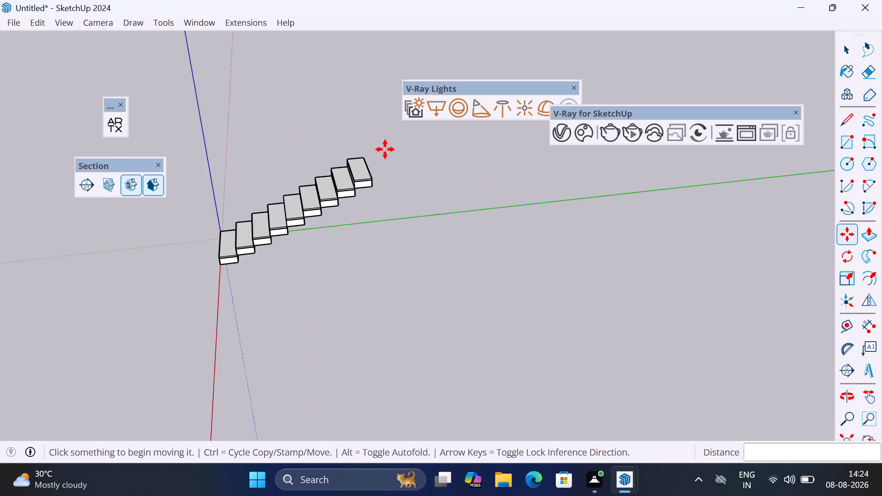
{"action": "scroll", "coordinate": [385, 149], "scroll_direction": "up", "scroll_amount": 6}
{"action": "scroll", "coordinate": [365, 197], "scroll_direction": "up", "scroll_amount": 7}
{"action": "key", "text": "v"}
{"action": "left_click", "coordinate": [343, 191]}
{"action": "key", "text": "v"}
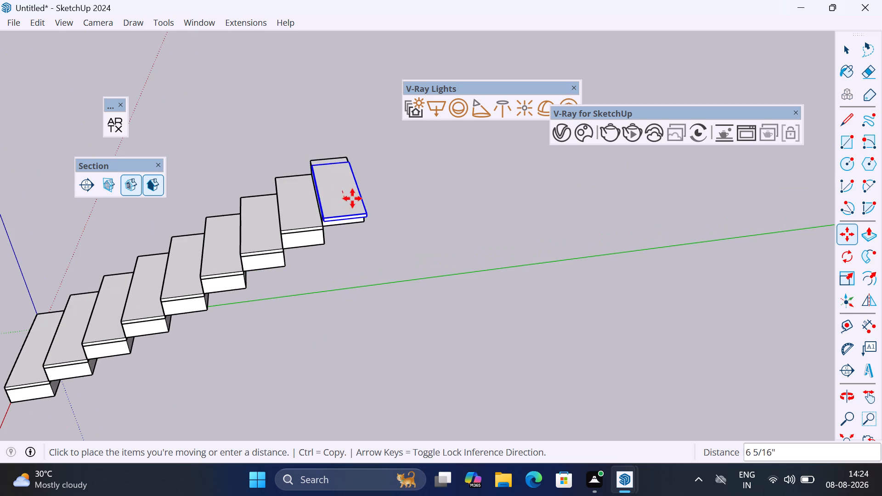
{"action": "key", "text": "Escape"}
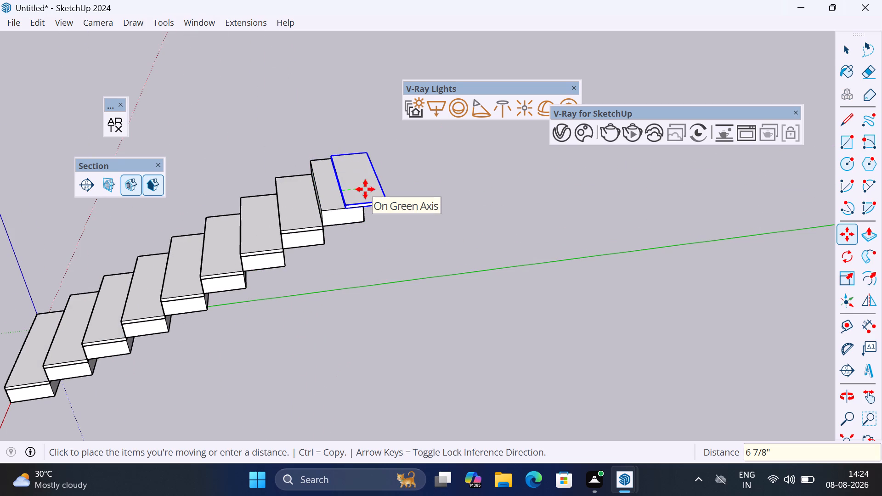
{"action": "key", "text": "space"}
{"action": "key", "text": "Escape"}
Open the topmost step's block group and Push/Pull its rear long side face out by 2' to form a landing.
{"action": "double_click", "coordinate": [351, 220]}
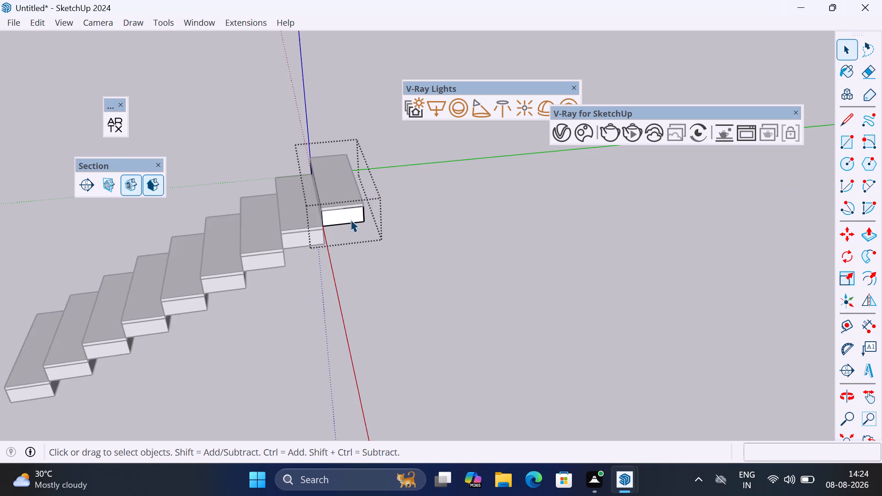
{"action": "scroll", "coordinate": [385, 211], "scroll_direction": "up", "scroll_amount": 4}
{"action": "middle_click_drag", "start_coordinate": [385, 211], "coordinate": [209, 147]}
{"action": "key", "text": "p"}
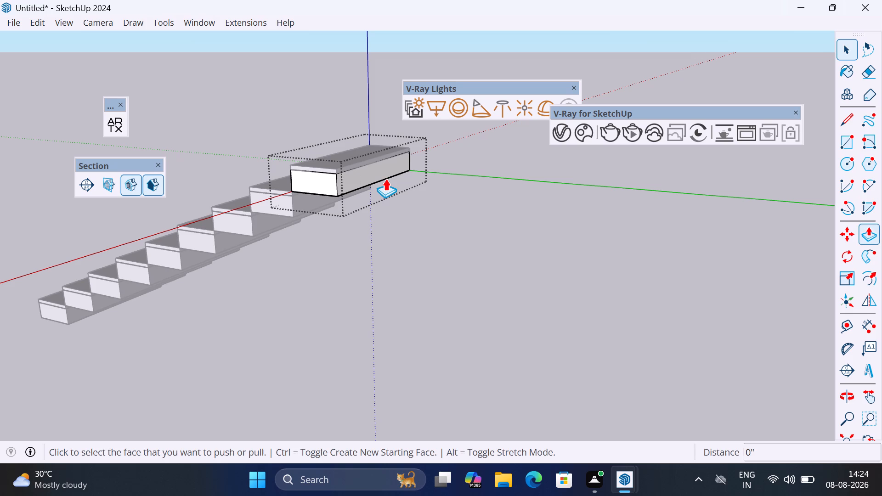
{"action": "left_click", "coordinate": [380, 177]}
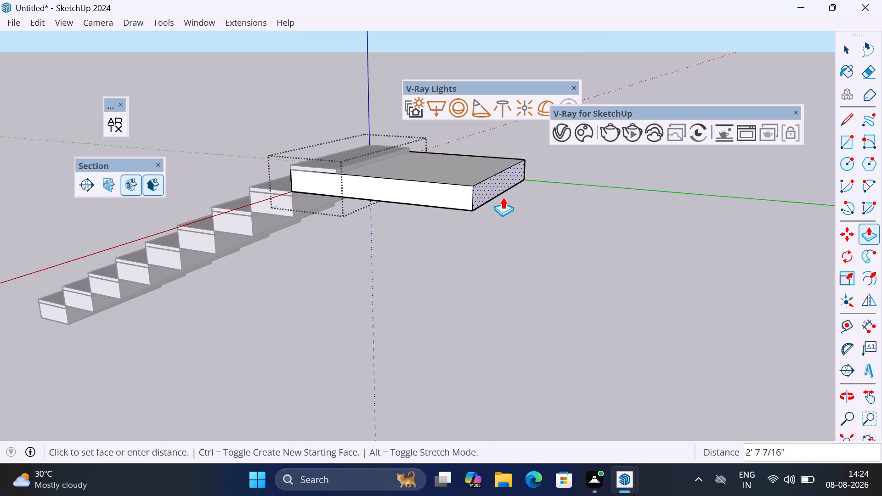
{"action": "type", "text": "2'"}
{"action": "key", "text": "Return"}
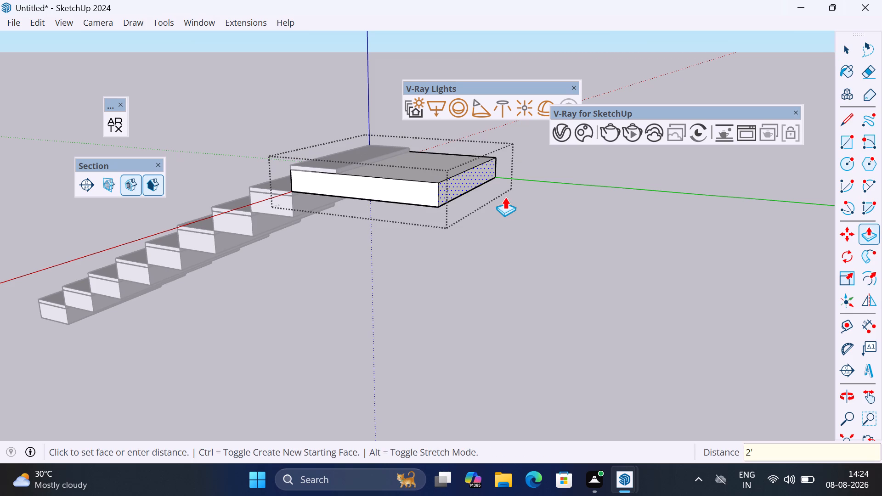
{"action": "key", "text": "space"}
{"action": "left_click", "coordinate": [526, 239]}
Push/Pull the topmost tread slab's rear side face out by 2' to match the landing block's end.
{"action": "scroll", "coordinate": [321, 158], "scroll_direction": "up", "scroll_amount": 5}
{"action": "double_click", "coordinate": [354, 162]}
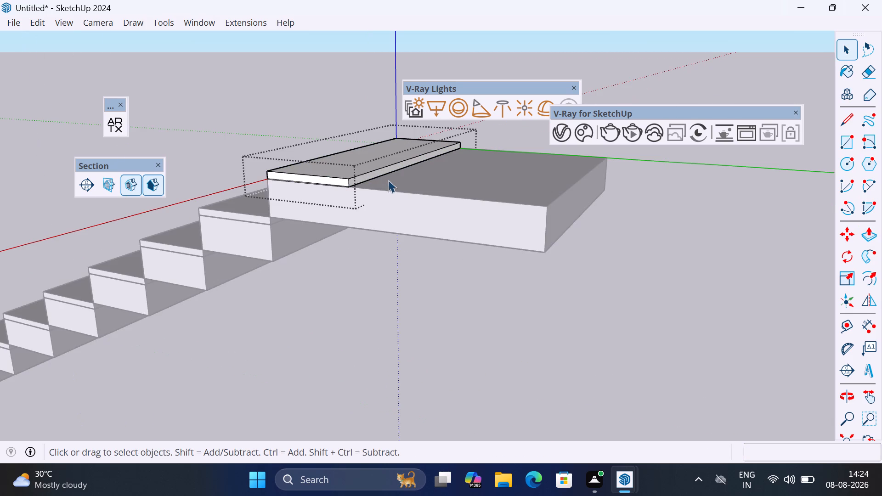
{"action": "key", "text": "p"}
{"action": "left_click", "coordinate": [359, 176]}
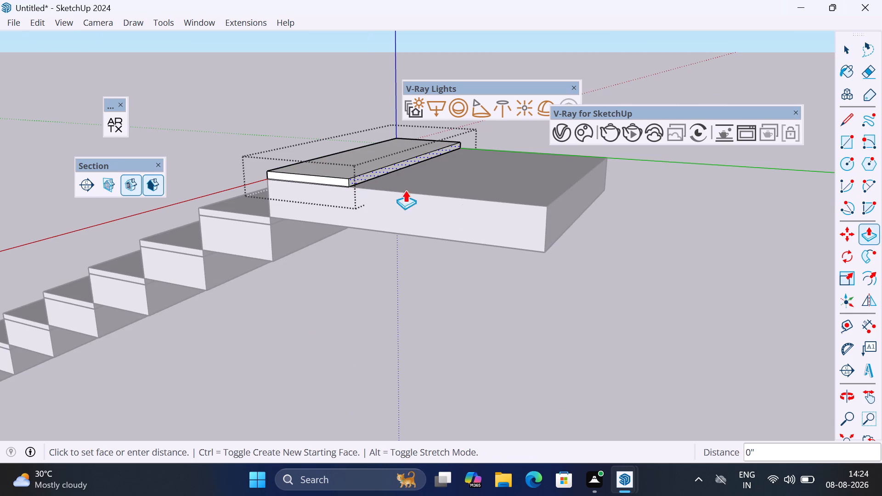
{"action": "left_click", "coordinate": [546, 248]}
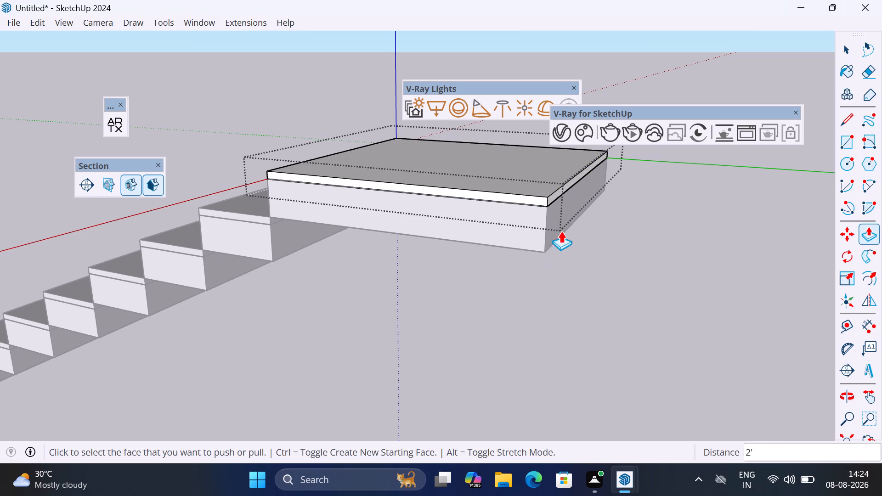
{"action": "scroll", "coordinate": [621, 213], "scroll_direction": "down", "scroll_amount": 5}
{"action": "key", "text": "space"}
{"action": "left_click", "coordinate": [656, 237]}
Copy the tread slab and block of the step just below the landing about 6' 1 7/8" away into the empty area beyond the flight.
{"action": "scroll", "coordinate": [482, 205], "scroll_direction": "up", "scroll_amount": 1}
{"action": "middle_click_drag", "start_coordinate": [482, 205], "coordinate": [711, 272]}
{"action": "scroll", "coordinate": [642, 239], "scroll_direction": "down", "scroll_amount": 5}
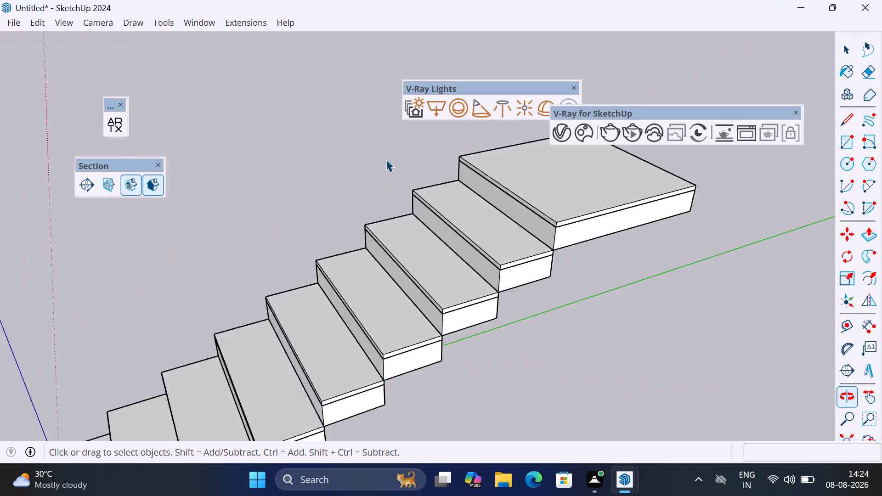
{"action": "scroll", "coordinate": [367, 169], "scroll_direction": "down", "scroll_amount": 5}
{"action": "left_click", "coordinate": [435, 209]}
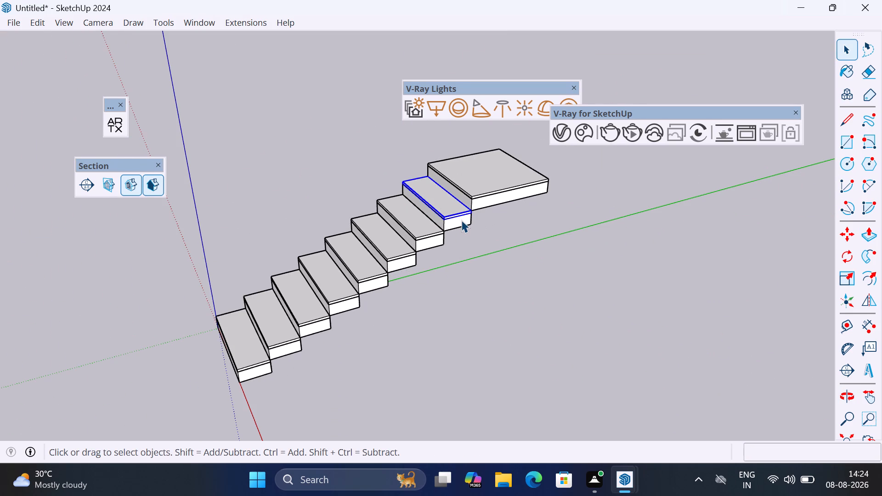
{"action": "scroll", "coordinate": [459, 221], "scroll_direction": "up", "scroll_amount": 6}
{"action": "left_click", "coordinate": [459, 221], "text": "ctrl"}
{"action": "scroll", "coordinate": [486, 243], "scroll_direction": "down", "scroll_amount": 3}
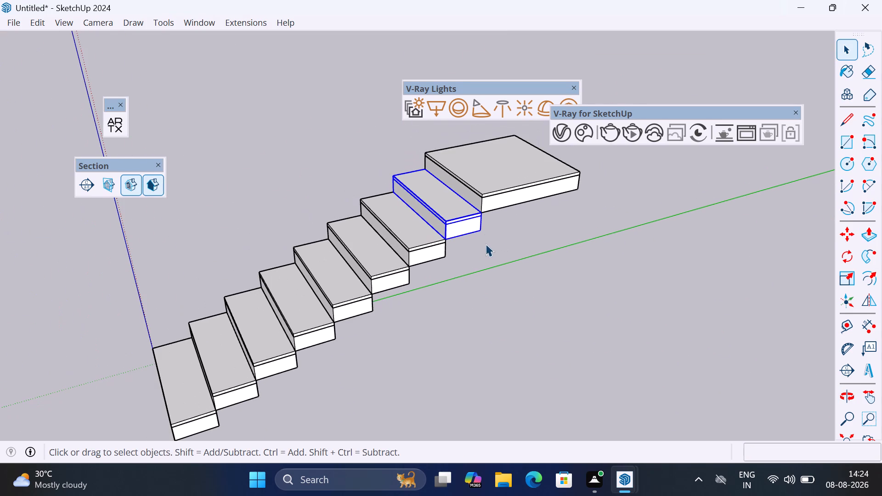
{"action": "key", "text": "m"}
{"action": "left_click", "coordinate": [486, 244]}
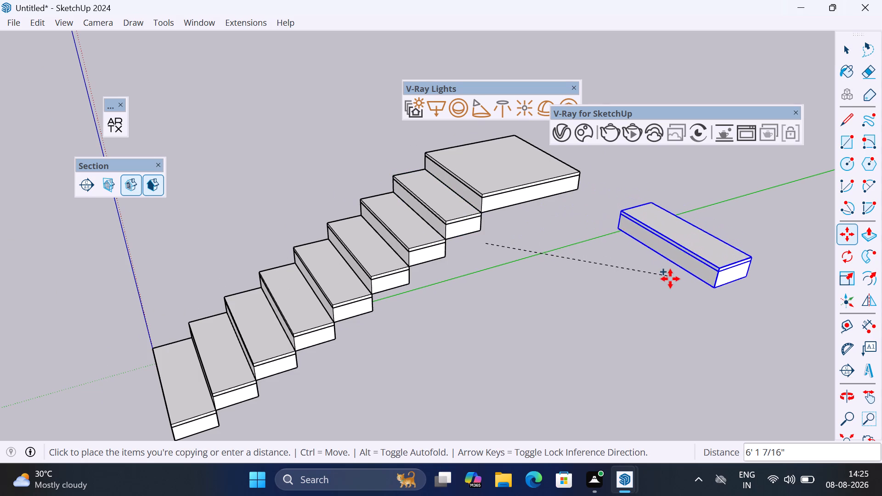
{"action": "left_click", "coordinate": [670, 285]}
Rotate the copied step 90 degrees in the horizontal plane about the centre of its top face.
{"action": "key", "text": "q"}
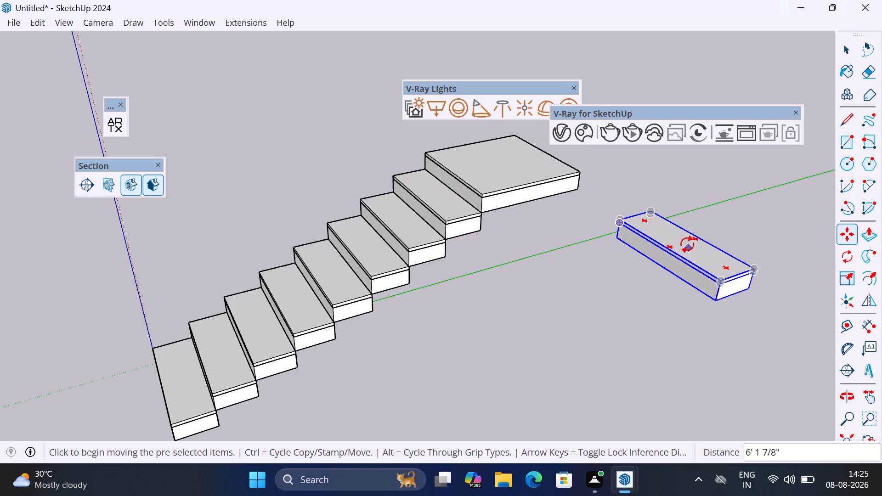
{"action": "left_click", "coordinate": [685, 242]}
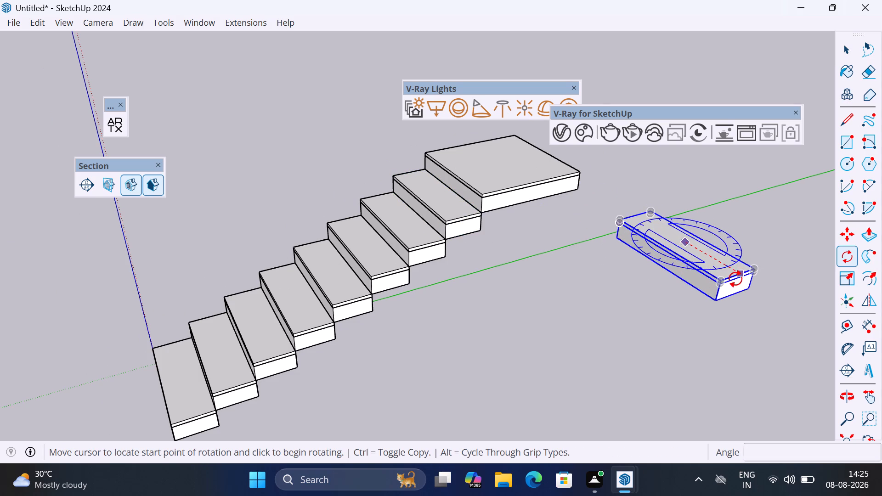
{"action": "left_click", "coordinate": [735, 279]}
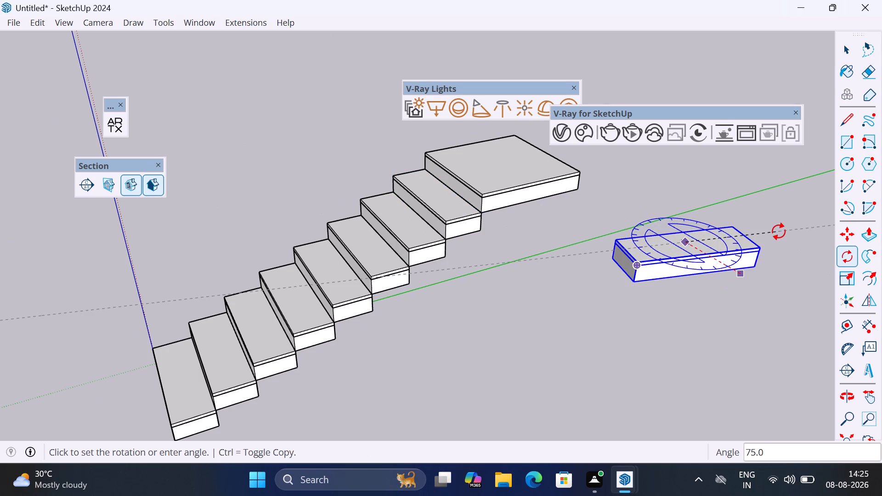
{"action": "type", "text": "90"}
{"action": "key", "text": "Return"}
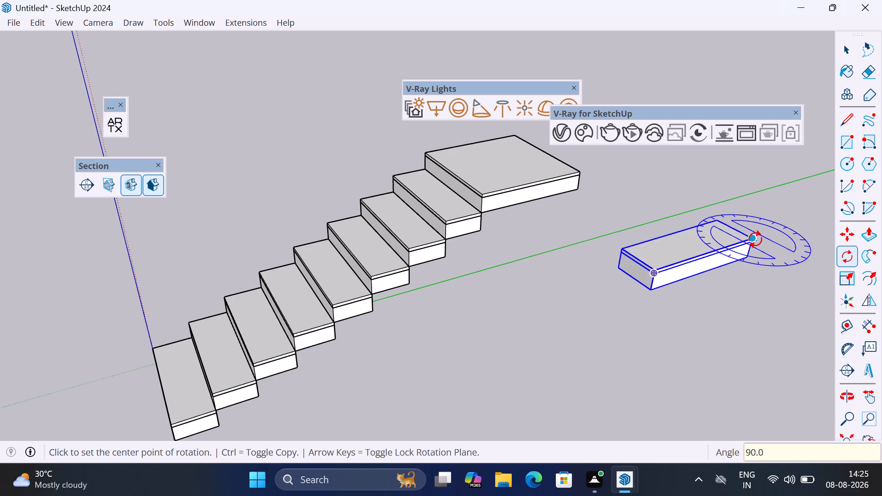
Move the rotated step by its bottom corner onto the landing's top corner so it rests beside the landing's side edge.
{"action": "scroll", "coordinate": [758, 242], "scroll_direction": "up", "scroll_amount": 3}
{"action": "middle_click_drag", "start_coordinate": [758, 242], "coordinate": [310, 190]}
{"action": "scroll", "coordinate": [309, 190], "scroll_direction": "down", "scroll_amount": 4}
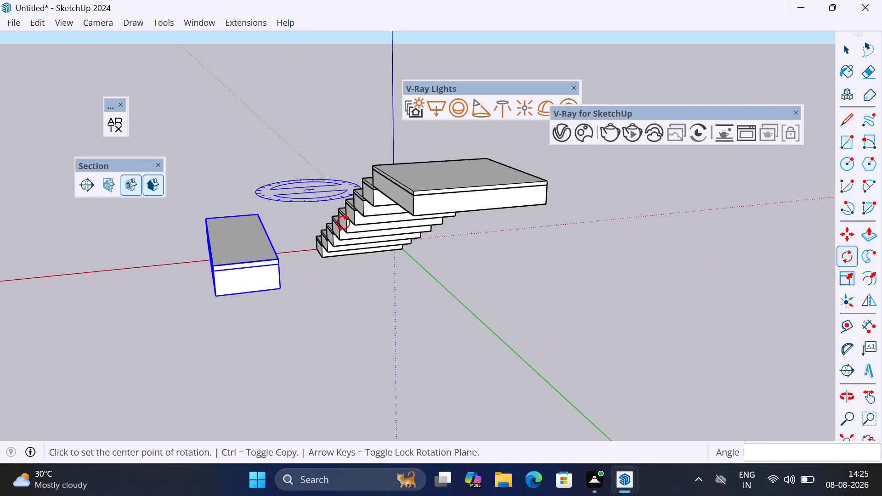
{"action": "scroll", "coordinate": [353, 236], "scroll_direction": "up", "scroll_amount": 1}
{"action": "middle_click_drag", "start_coordinate": [353, 236], "coordinate": [242, 257]}
{"action": "key", "text": "m"}
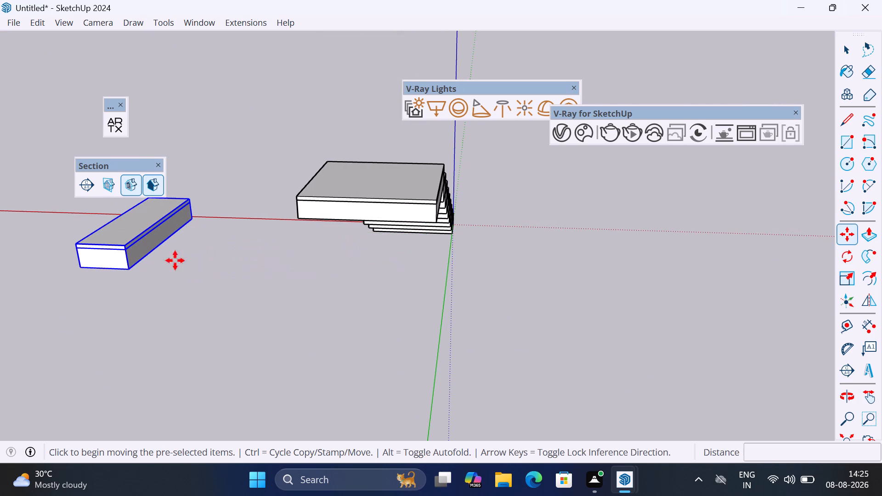
{"action": "left_click", "coordinate": [130, 267]}
{"action": "scroll", "coordinate": [309, 192], "scroll_direction": "up", "scroll_amount": 2}
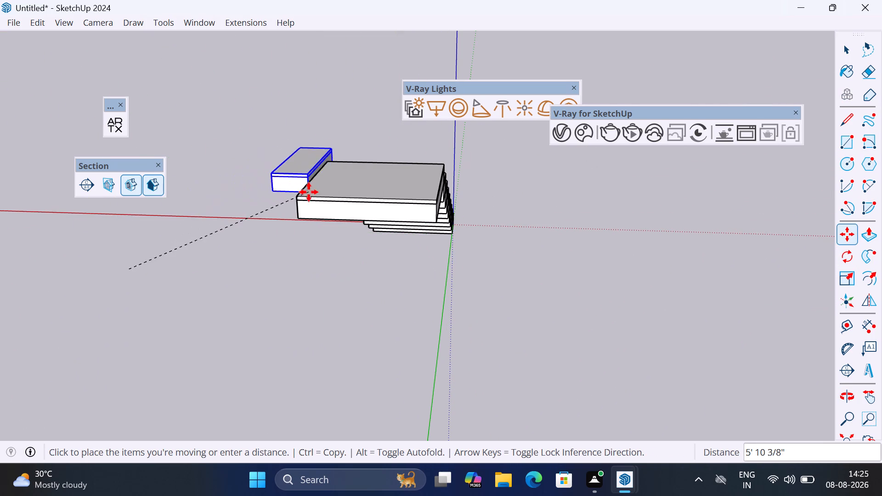
{"action": "scroll", "coordinate": [309, 192], "scroll_direction": "up", "scroll_amount": 4}
{"action": "left_click", "coordinate": [284, 201]}
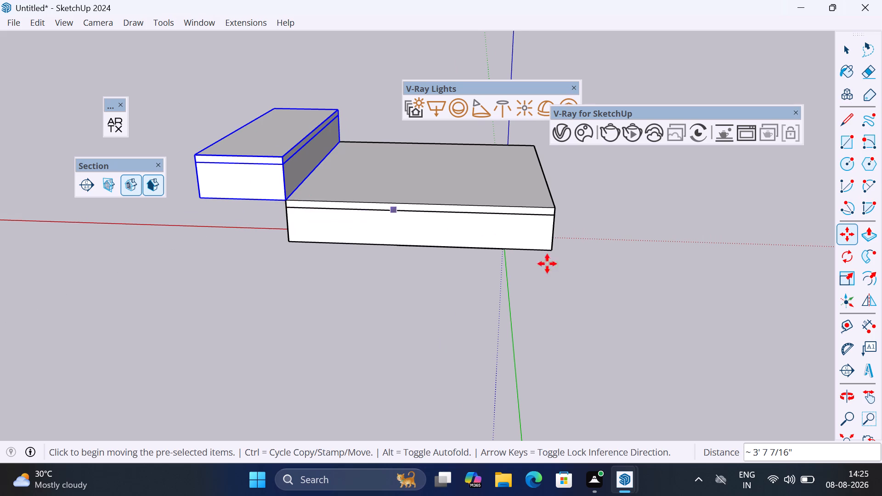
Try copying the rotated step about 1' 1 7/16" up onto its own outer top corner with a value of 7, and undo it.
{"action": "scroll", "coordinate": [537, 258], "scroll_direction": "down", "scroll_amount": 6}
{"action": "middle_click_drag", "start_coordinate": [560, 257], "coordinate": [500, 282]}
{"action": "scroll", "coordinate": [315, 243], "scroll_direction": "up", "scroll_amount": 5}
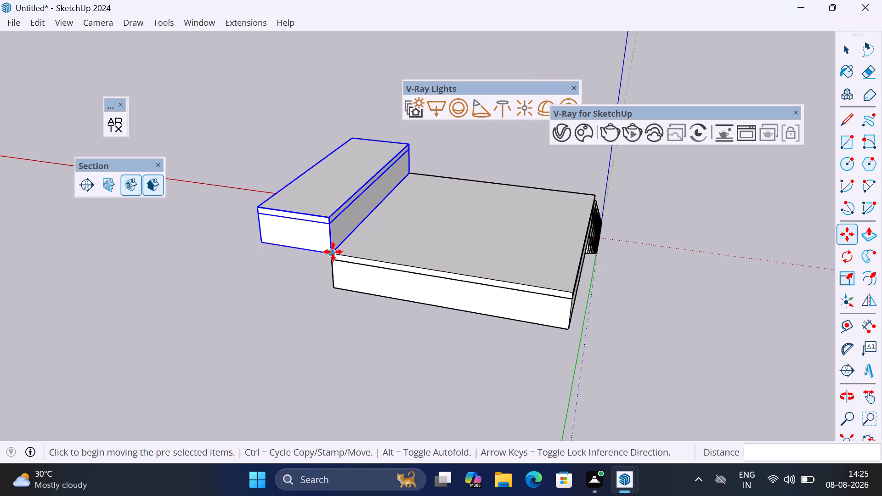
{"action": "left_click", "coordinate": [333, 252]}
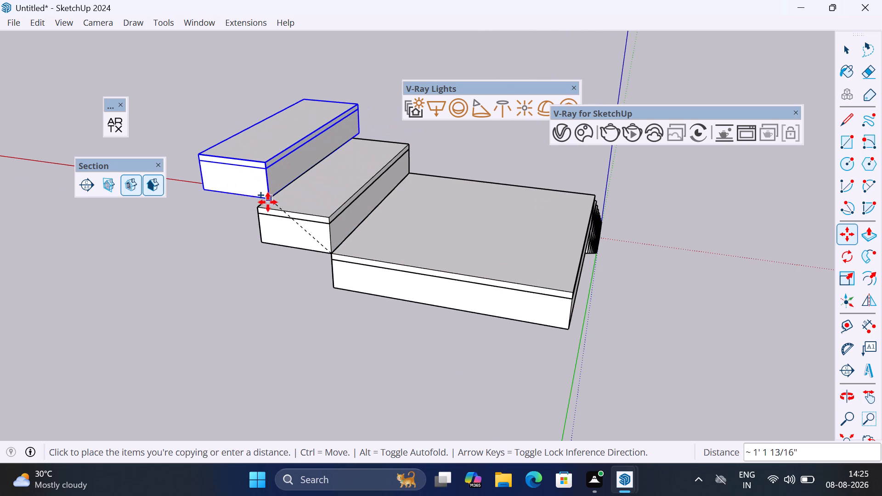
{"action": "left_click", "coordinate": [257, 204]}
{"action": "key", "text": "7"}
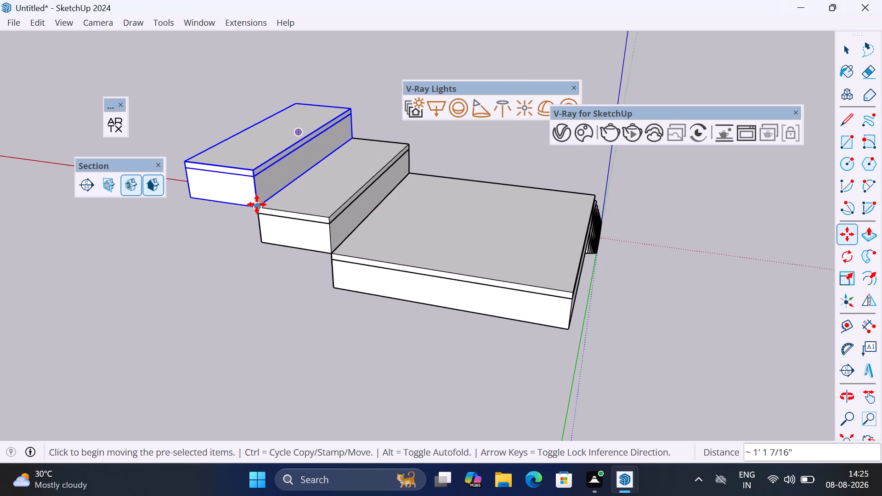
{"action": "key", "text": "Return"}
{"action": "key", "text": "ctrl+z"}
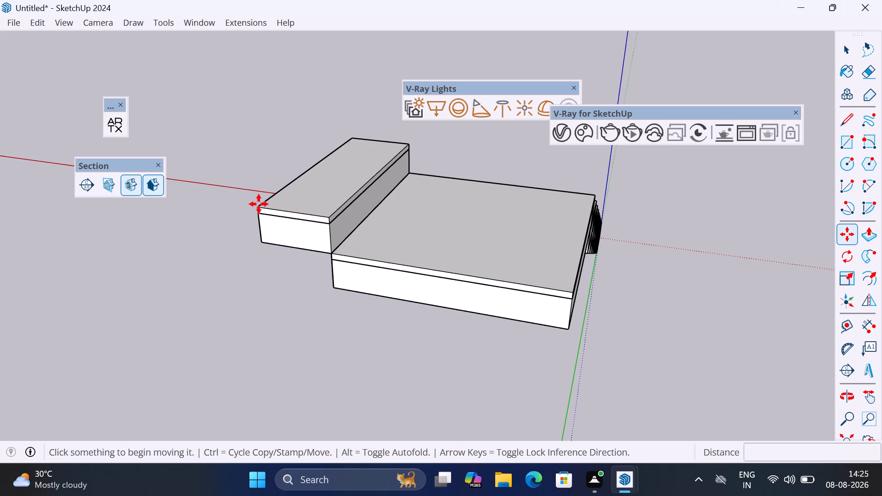
Copy the rotated step's block and tread about 1' 1 7/16" up onto its outer top corner and array it as 6 copies.
{"action": "key", "text": "space"}
{"action": "left_click", "coordinate": [311, 239]}
{"action": "left_click", "coordinate": [320, 206], "text": "ctrl"}
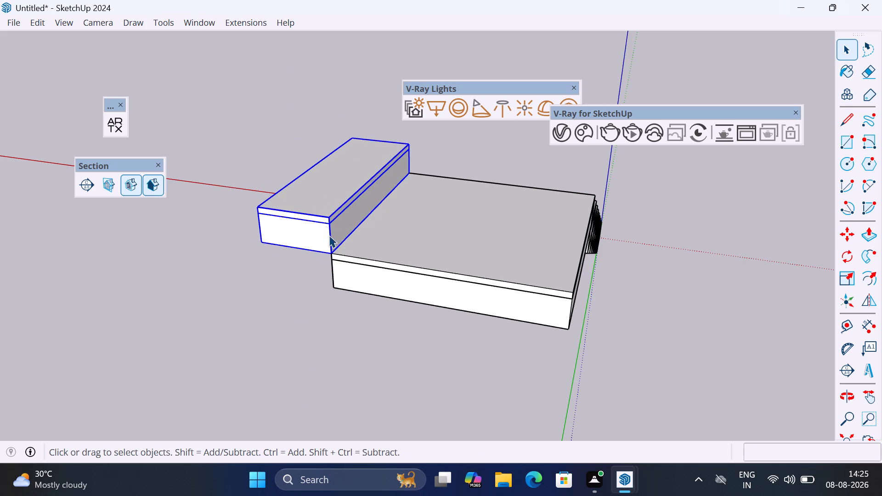
{"action": "key", "text": "m"}
{"action": "left_click", "coordinate": [331, 253]}
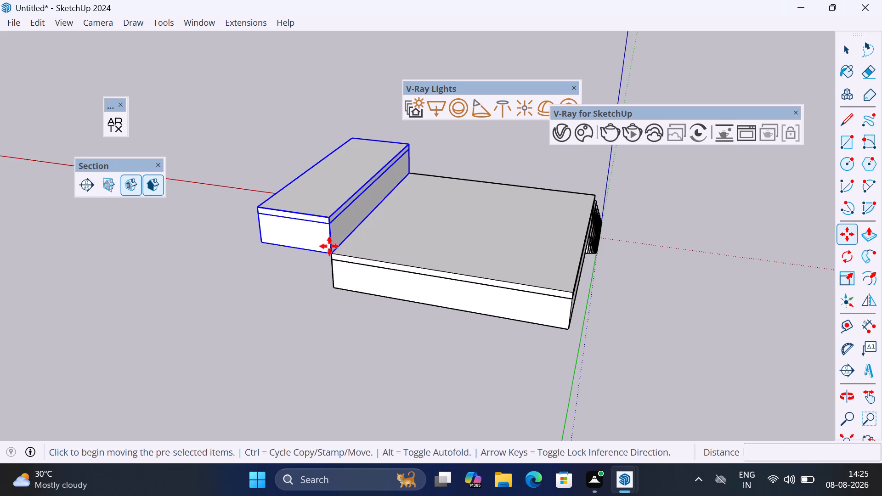
{"action": "left_click", "coordinate": [254, 206]}
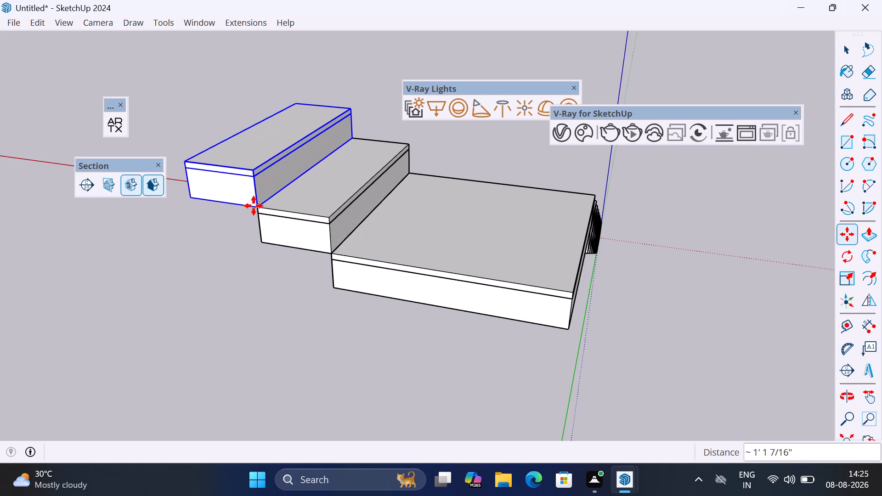
{"action": "key", "text": "shift+asterisk"}
{"action": "key", "text": "6"}
{"action": "key", "text": "Return"}
Open the block group of the second flight's topmost step and Push/Pull its outer long side face out by 2'.
{"action": "scroll", "coordinate": [313, 242], "scroll_direction": "down", "scroll_amount": 13}
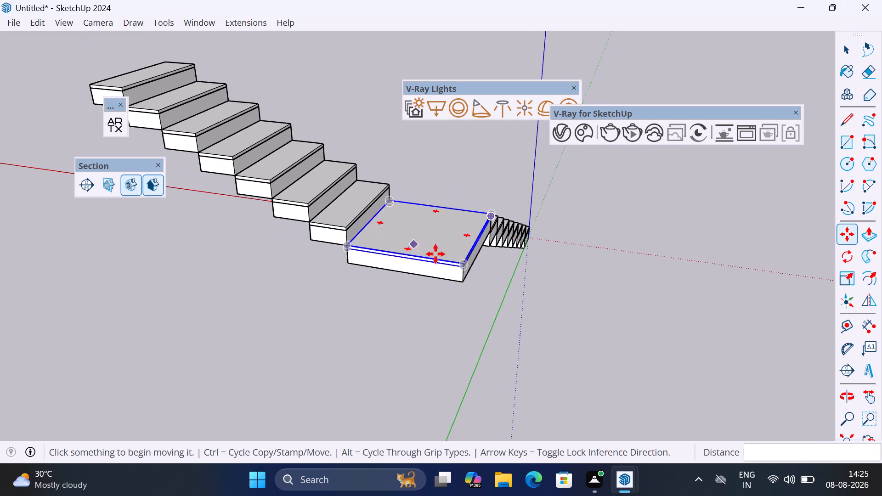
{"action": "scroll", "coordinate": [438, 256], "scroll_direction": "down", "scroll_amount": 5}
{"action": "scroll", "coordinate": [432, 205], "scroll_direction": "up", "scroll_amount": 1}
{"action": "middle_click_drag", "start_coordinate": [430, 208], "coordinate": [419, 224]}
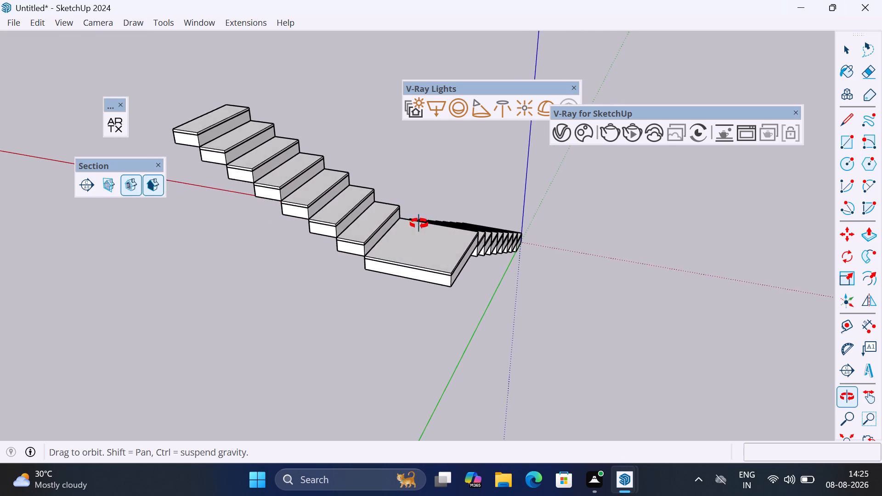
{"action": "middle_click_drag", "start_coordinate": [419, 224], "coordinate": [497, 197]}
{"action": "scroll", "coordinate": [542, 192], "scroll_direction": "down", "scroll_amount": 3}
{"action": "scroll", "coordinate": [680, 197], "scroll_direction": "down", "scroll_amount": 6}
{"action": "scroll", "coordinate": [341, 201], "scroll_direction": "up", "scroll_amount": 6}
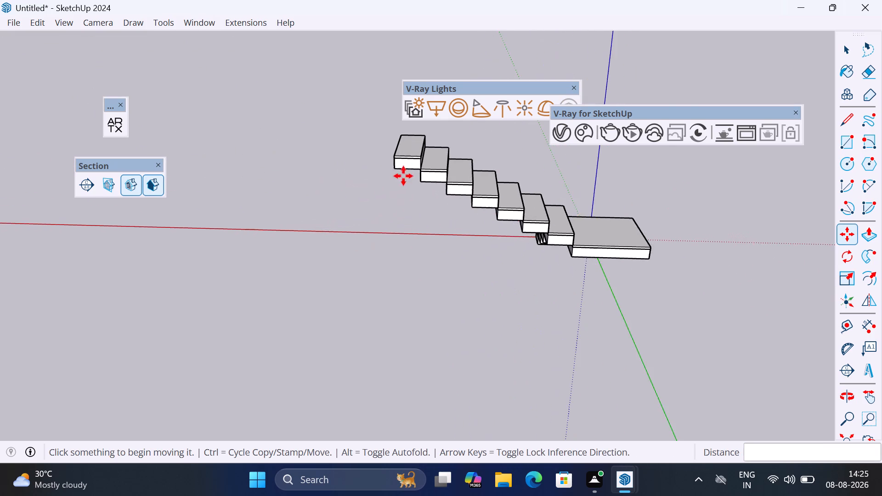
{"action": "scroll", "coordinate": [403, 162], "scroll_direction": "up", "scroll_amount": 9}
{"action": "middle_click_drag", "start_coordinate": [407, 158], "coordinate": [521, 158]}
{"action": "scroll", "coordinate": [427, 255], "scroll_direction": "down", "scroll_amount": 6}
{"action": "scroll", "coordinate": [491, 164], "scroll_direction": "up", "scroll_amount": 6}
{"action": "key", "text": "space"}
{"action": "double_click", "coordinate": [431, 199]}
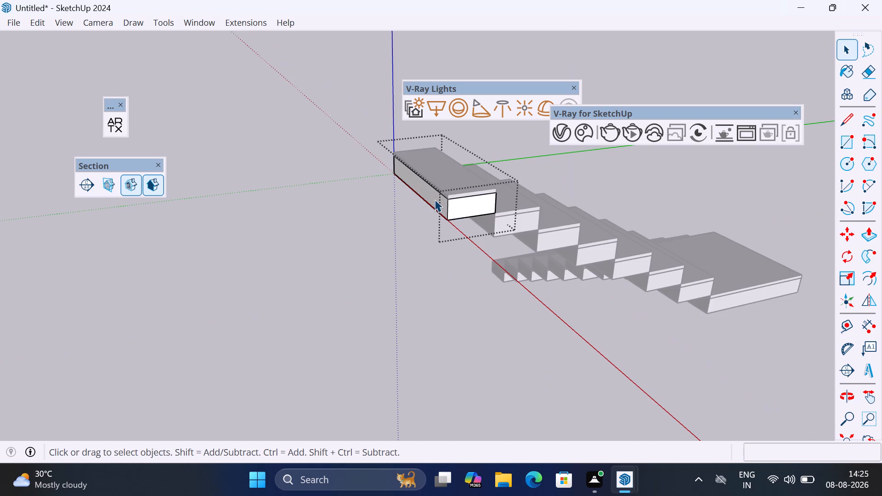
{"action": "key", "text": "p"}
{"action": "left_click", "coordinate": [435, 199]}
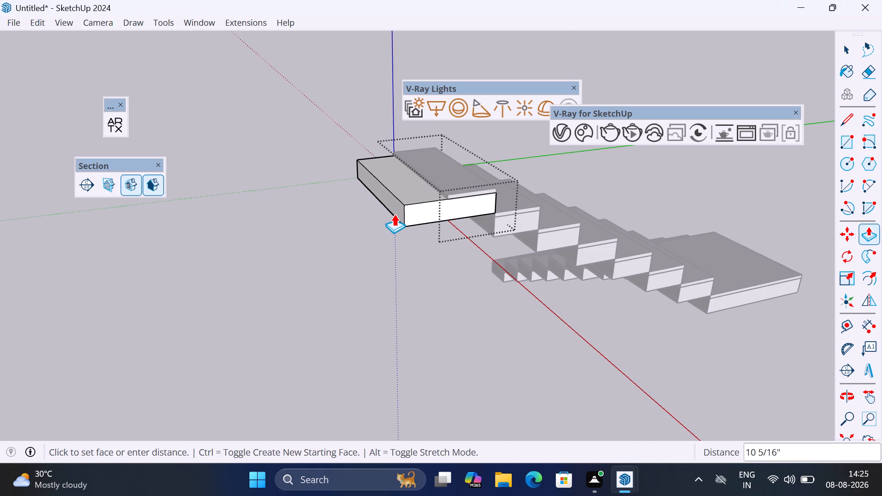
{"action": "type", "text": "2'"}
{"action": "key", "text": "Return"}
{"action": "key", "text": "space"}
{"action": "left_click", "coordinate": [453, 292]}
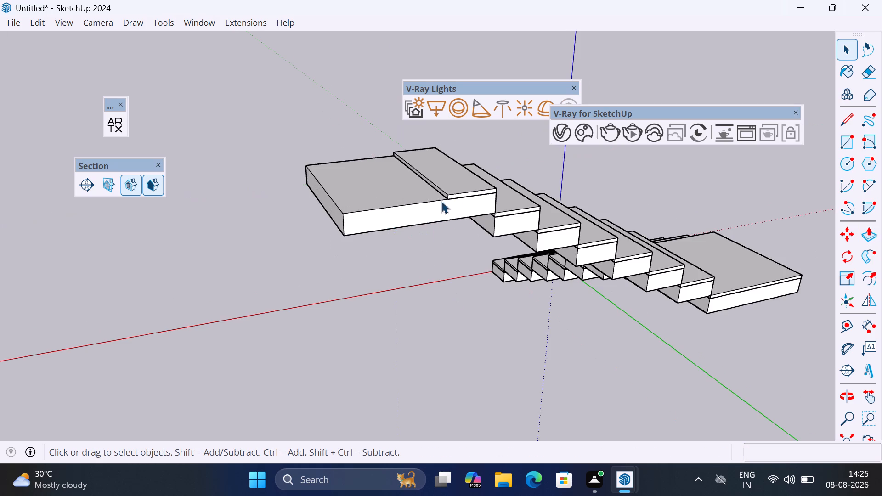
Push/Pull the outer side face of the second flight's topmost tread slab out by 2' to match the extended block's end.
{"action": "double_click", "coordinate": [456, 178]}
{"action": "scroll", "coordinate": [435, 191], "scroll_direction": "up", "scroll_amount": 5}
{"action": "key", "text": "p"}
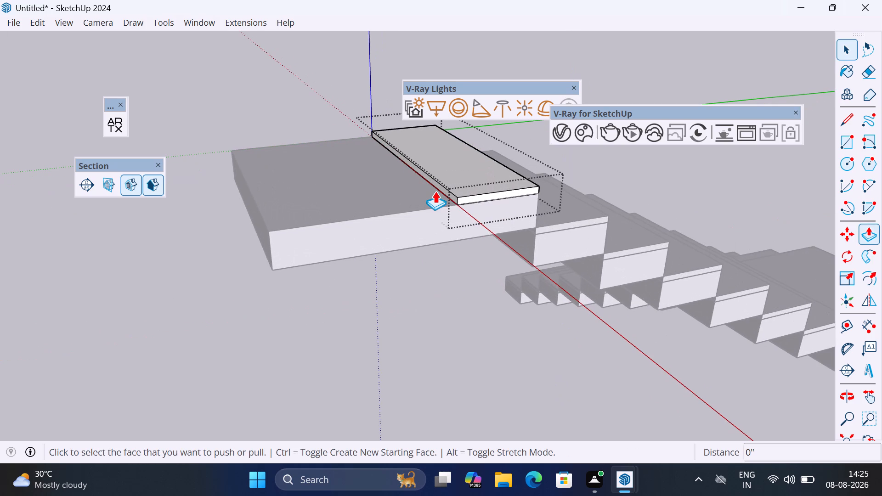
{"action": "left_click", "coordinate": [447, 194]}
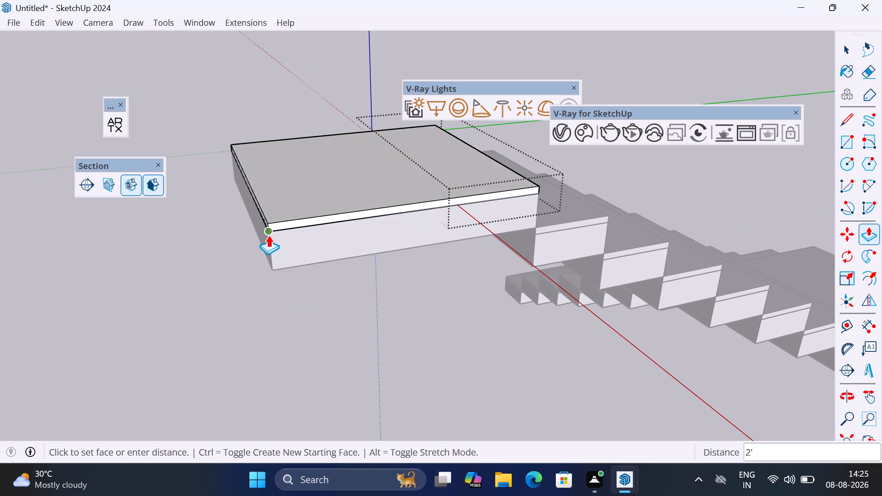
{"action": "left_click", "coordinate": [268, 235]}
{"action": "scroll", "coordinate": [320, 188], "scroll_direction": "down", "scroll_amount": 6}
{"action": "scroll", "coordinate": [272, 167], "scroll_direction": "up", "scroll_amount": 1}
{"action": "middle_click_drag", "start_coordinate": [272, 167], "coordinate": [674, 254]}
{"action": "scroll", "coordinate": [674, 254], "scroll_direction": "down", "scroll_amount": 4}
{"action": "key", "text": "space"}
{"action": "middle_click_drag", "start_coordinate": [568, 276], "coordinate": [572, 276]}
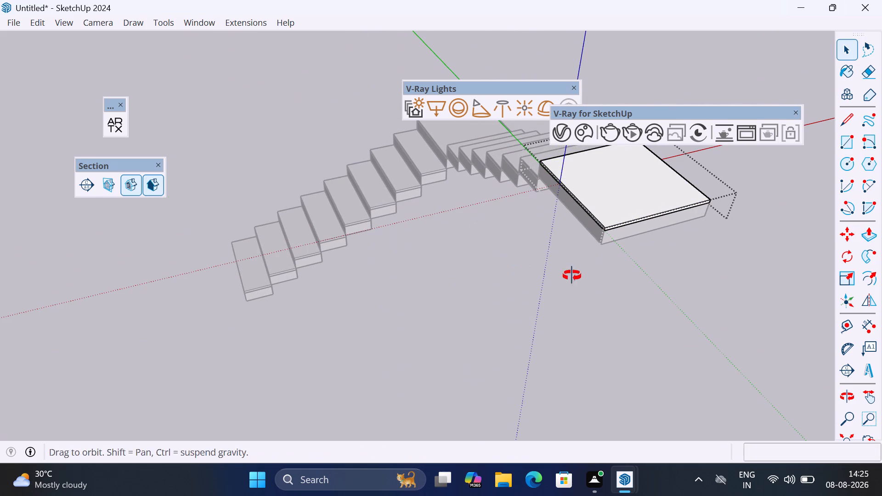
{"action": "middle_click_drag", "start_coordinate": [572, 276], "coordinate": [621, 263]}
{"action": "left_click", "coordinate": [630, 265]}
Copy the tread slab and block of the step just below the first landing onto the upper landing's top corner.
{"action": "scroll", "coordinate": [533, 250], "scroll_direction": "down", "scroll_amount": 6}
{"action": "scroll", "coordinate": [455, 188], "scroll_direction": "up", "scroll_amount": 3}
{"action": "left_click", "coordinate": [455, 188]}
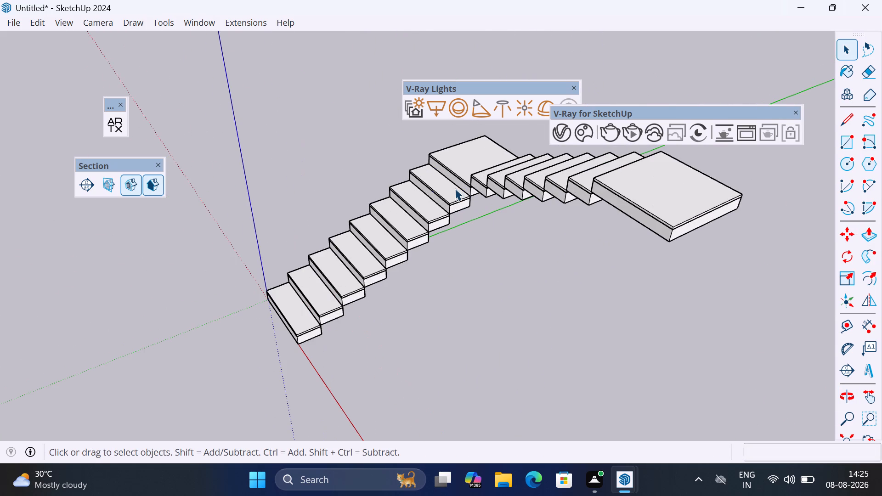
{"action": "scroll", "coordinate": [462, 202], "scroll_direction": "up", "scroll_amount": 4}
{"action": "left_click", "coordinate": [462, 204], "text": "ctrl"}
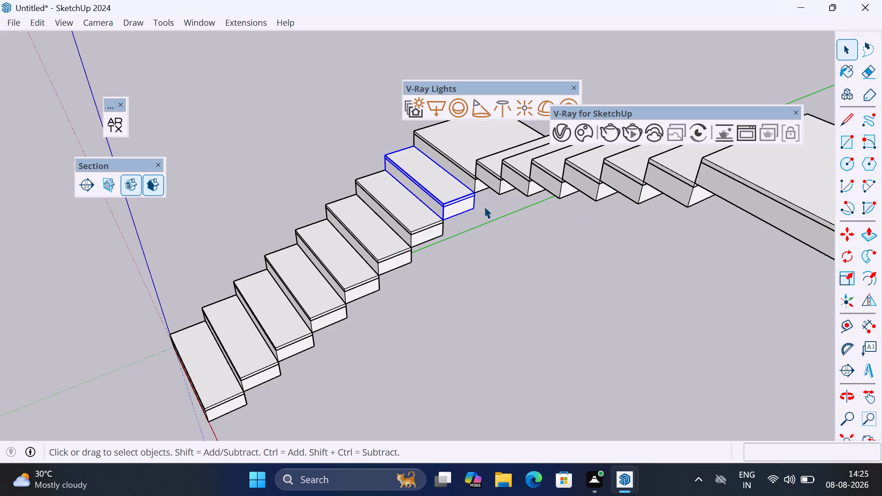
{"action": "key", "text": "m"}
{"action": "left_click", "coordinate": [476, 210]}
{"action": "scroll", "coordinate": [411, 201], "scroll_direction": "down", "scroll_amount": 6}
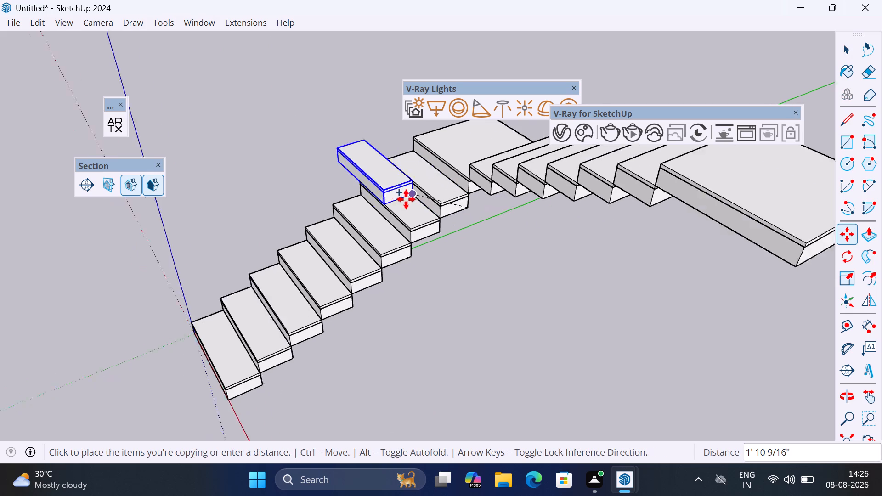
{"action": "scroll", "coordinate": [406, 199], "scroll_direction": "down", "scroll_amount": 7}
{"action": "scroll", "coordinate": [638, 218], "scroll_direction": "up", "scroll_amount": 18}
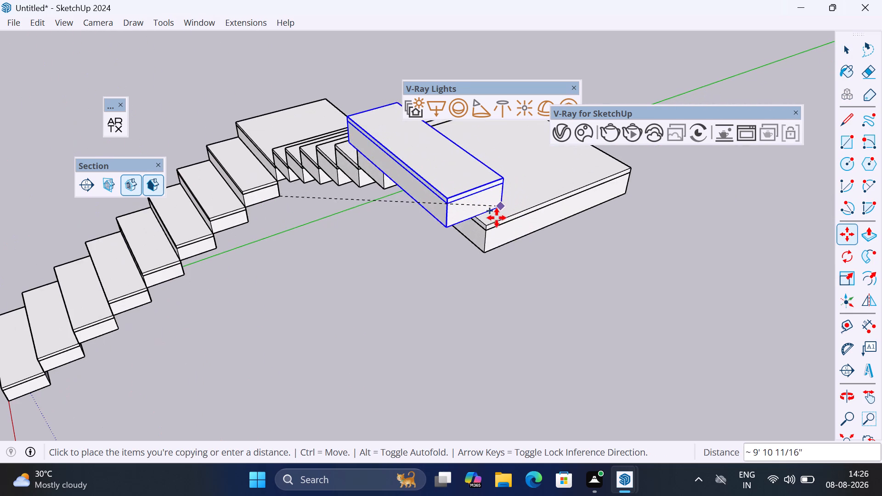
{"action": "left_click", "coordinate": [489, 225]}
Copy the step on the upper landing about 1' 1 7/16" up onto its own outer top corner and array it as 8 copies.
{"action": "scroll", "coordinate": [577, 231], "scroll_direction": "down", "scroll_amount": 4}
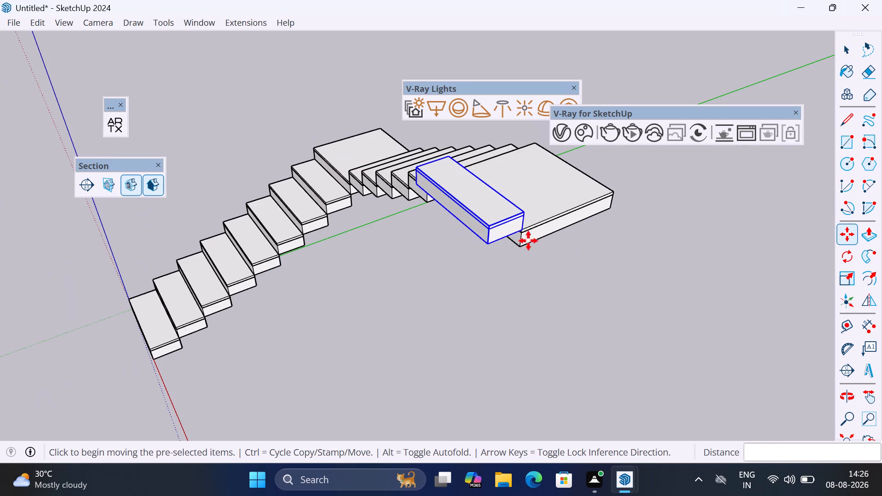
{"action": "scroll", "coordinate": [522, 230], "scroll_direction": "up", "scroll_amount": 6}
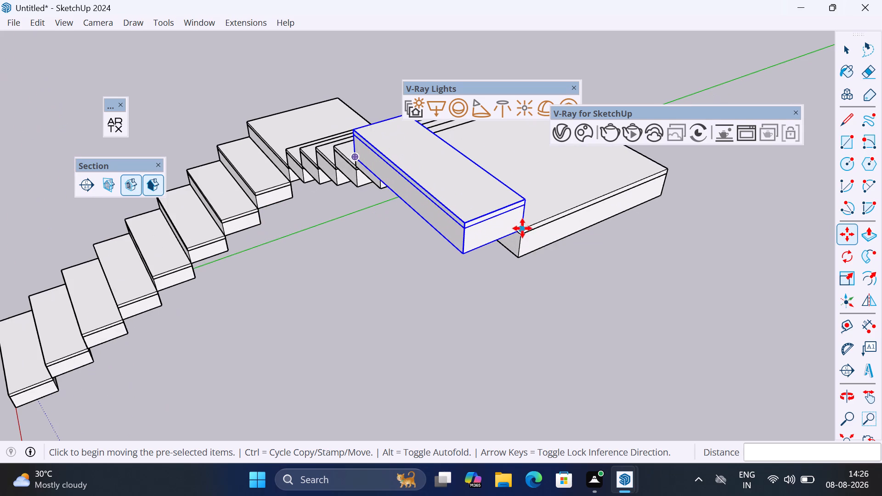
{"action": "left_click", "coordinate": [521, 226]}
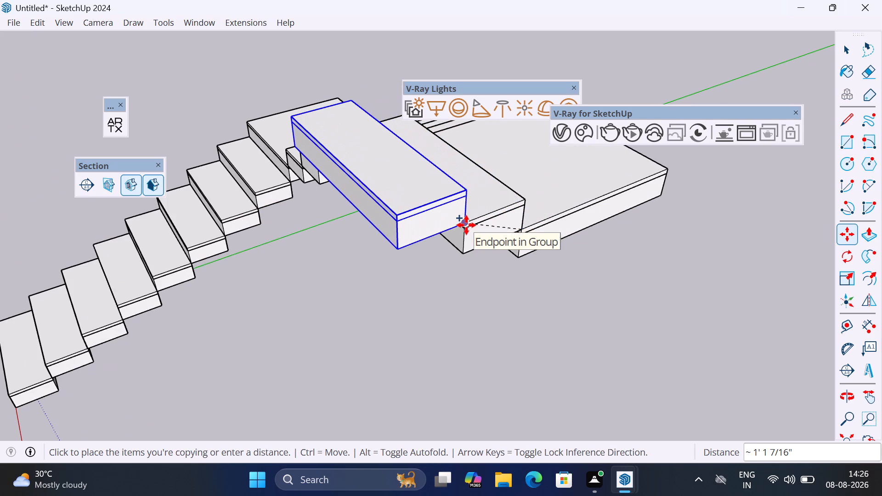
{"action": "left_click", "coordinate": [466, 225]}
{"action": "key", "text": "shift+asterisk"}
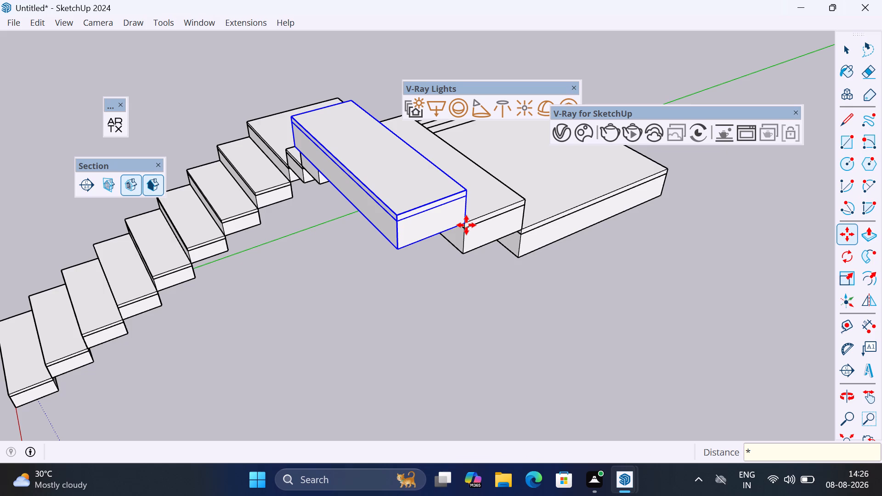
{"action": "key", "text": "8"}
{"action": "key", "text": "Return"}
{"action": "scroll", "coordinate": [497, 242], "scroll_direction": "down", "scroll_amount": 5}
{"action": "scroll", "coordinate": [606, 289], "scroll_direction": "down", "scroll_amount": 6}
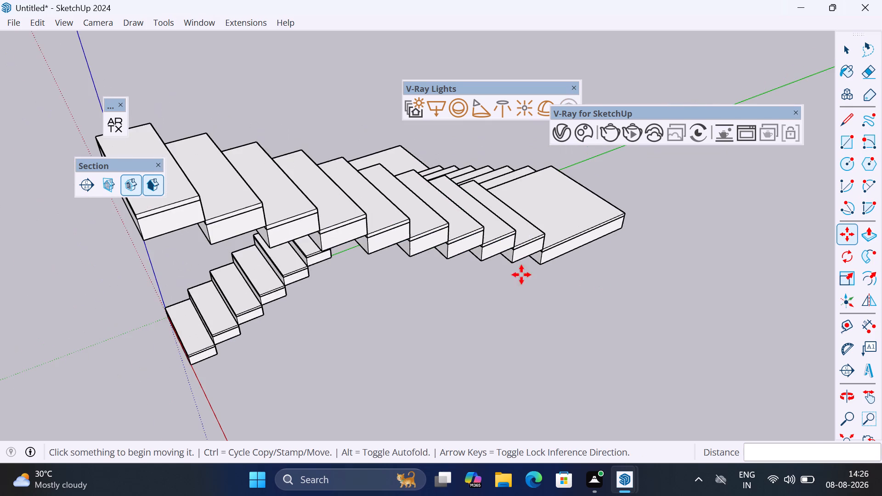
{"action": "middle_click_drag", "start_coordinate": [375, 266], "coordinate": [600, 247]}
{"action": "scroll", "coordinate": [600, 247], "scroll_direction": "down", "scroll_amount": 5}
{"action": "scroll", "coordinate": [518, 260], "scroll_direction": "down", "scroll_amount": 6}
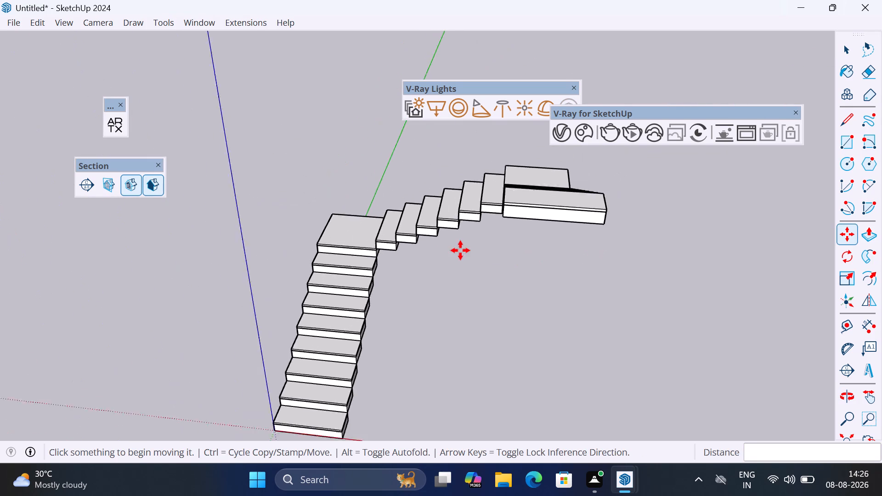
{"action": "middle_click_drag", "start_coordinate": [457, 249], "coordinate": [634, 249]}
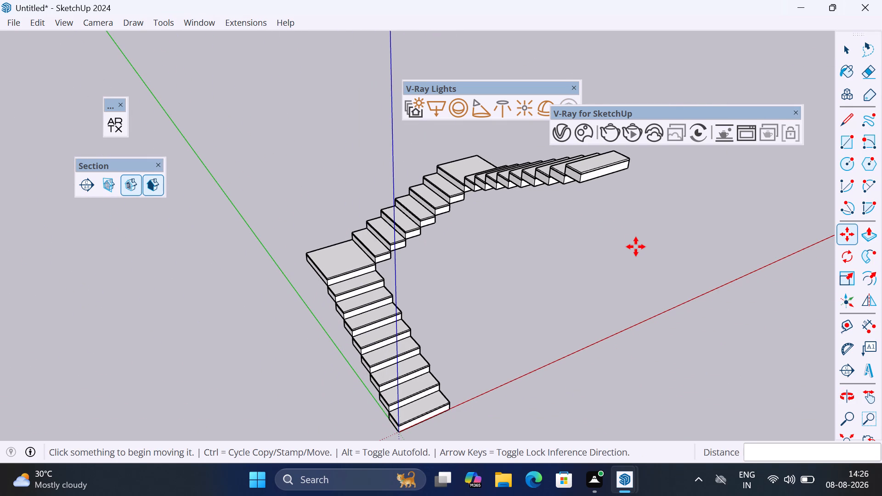
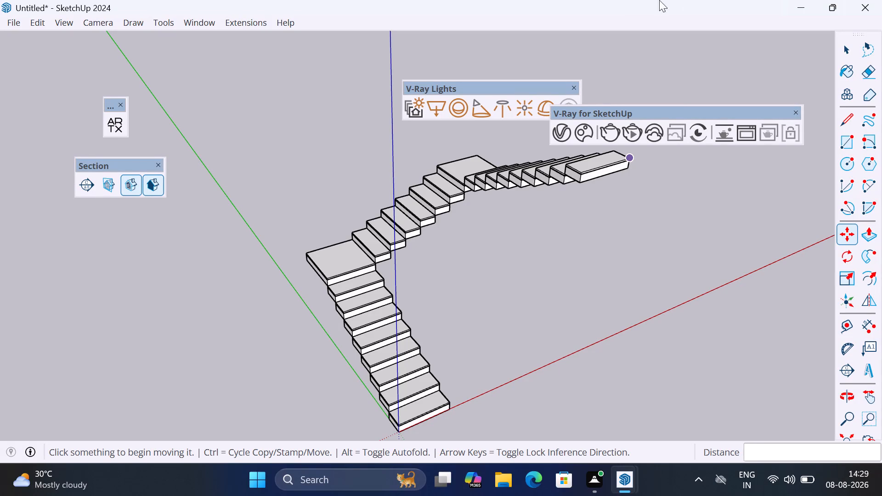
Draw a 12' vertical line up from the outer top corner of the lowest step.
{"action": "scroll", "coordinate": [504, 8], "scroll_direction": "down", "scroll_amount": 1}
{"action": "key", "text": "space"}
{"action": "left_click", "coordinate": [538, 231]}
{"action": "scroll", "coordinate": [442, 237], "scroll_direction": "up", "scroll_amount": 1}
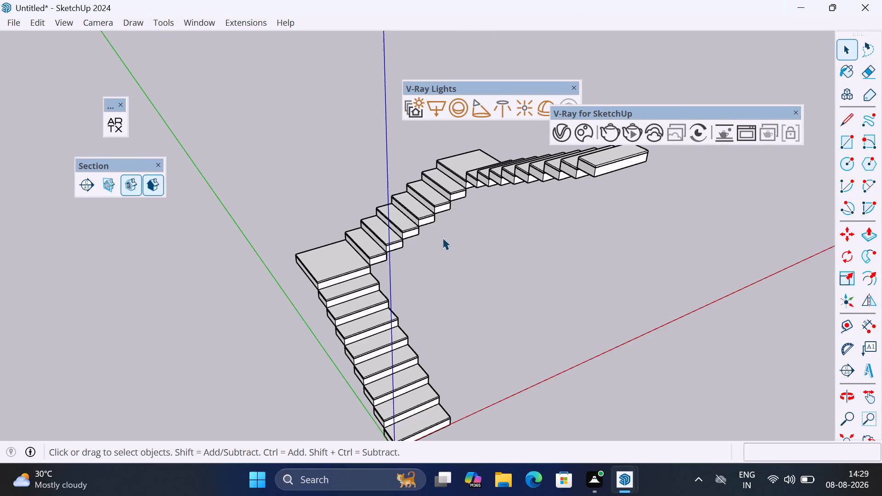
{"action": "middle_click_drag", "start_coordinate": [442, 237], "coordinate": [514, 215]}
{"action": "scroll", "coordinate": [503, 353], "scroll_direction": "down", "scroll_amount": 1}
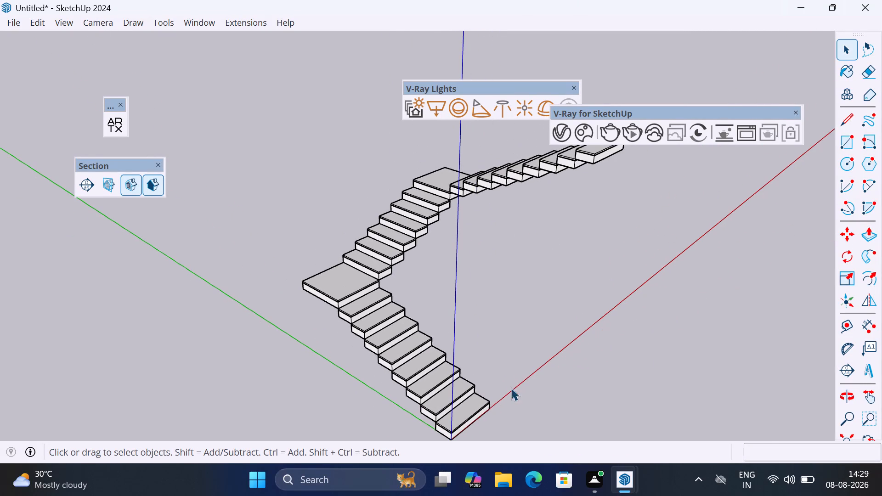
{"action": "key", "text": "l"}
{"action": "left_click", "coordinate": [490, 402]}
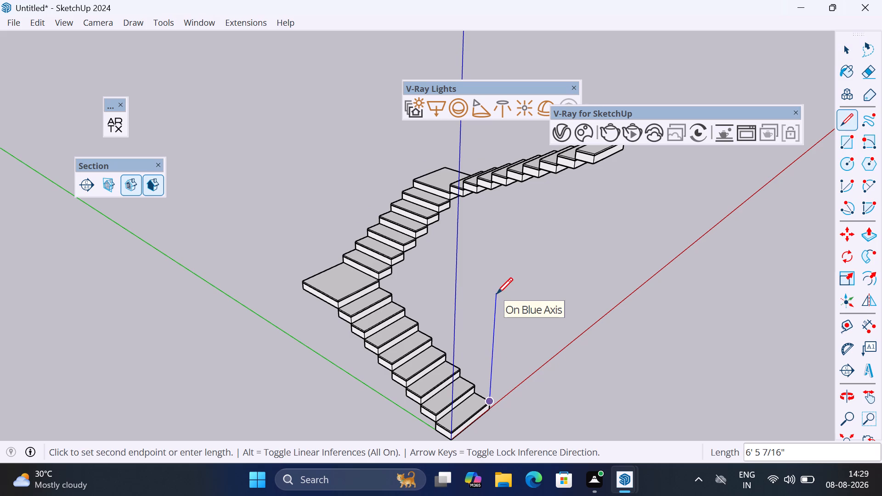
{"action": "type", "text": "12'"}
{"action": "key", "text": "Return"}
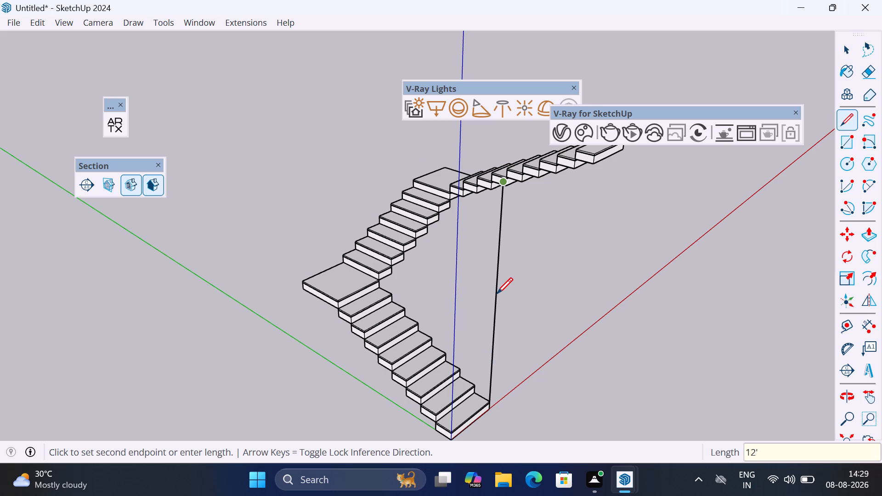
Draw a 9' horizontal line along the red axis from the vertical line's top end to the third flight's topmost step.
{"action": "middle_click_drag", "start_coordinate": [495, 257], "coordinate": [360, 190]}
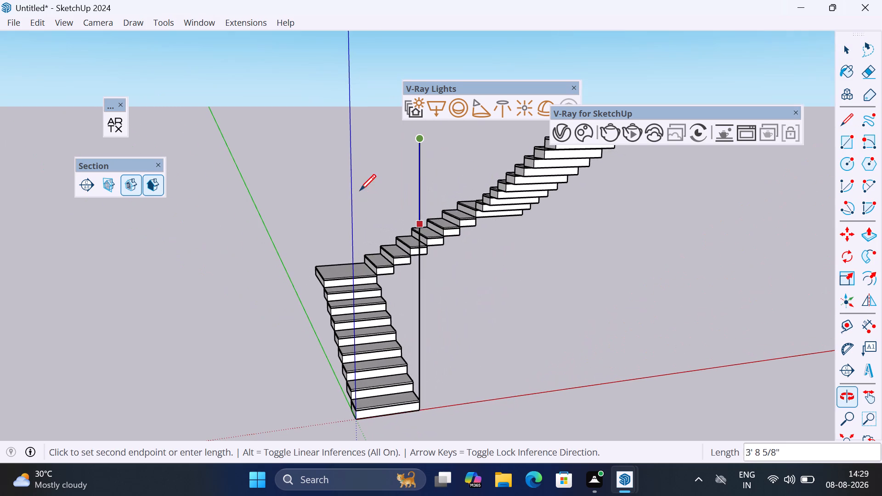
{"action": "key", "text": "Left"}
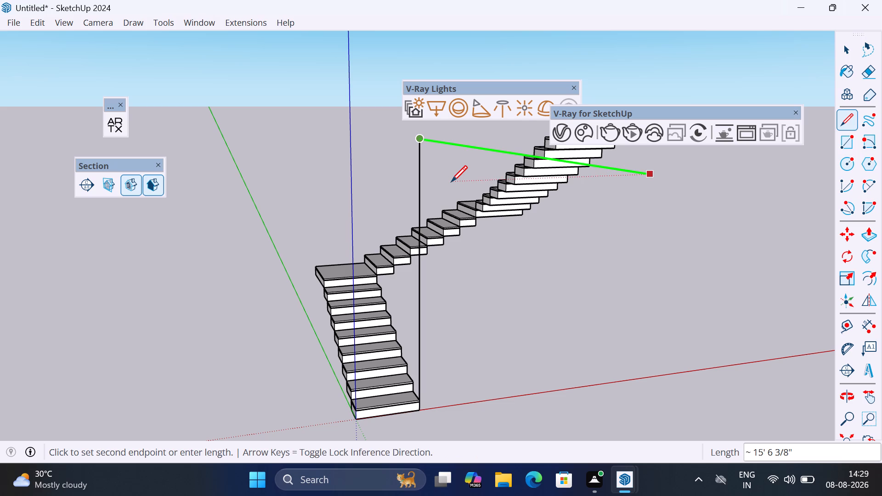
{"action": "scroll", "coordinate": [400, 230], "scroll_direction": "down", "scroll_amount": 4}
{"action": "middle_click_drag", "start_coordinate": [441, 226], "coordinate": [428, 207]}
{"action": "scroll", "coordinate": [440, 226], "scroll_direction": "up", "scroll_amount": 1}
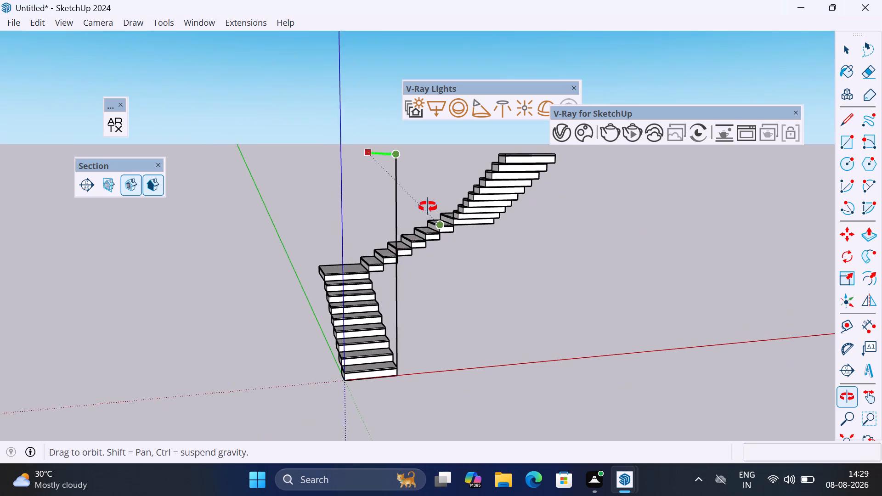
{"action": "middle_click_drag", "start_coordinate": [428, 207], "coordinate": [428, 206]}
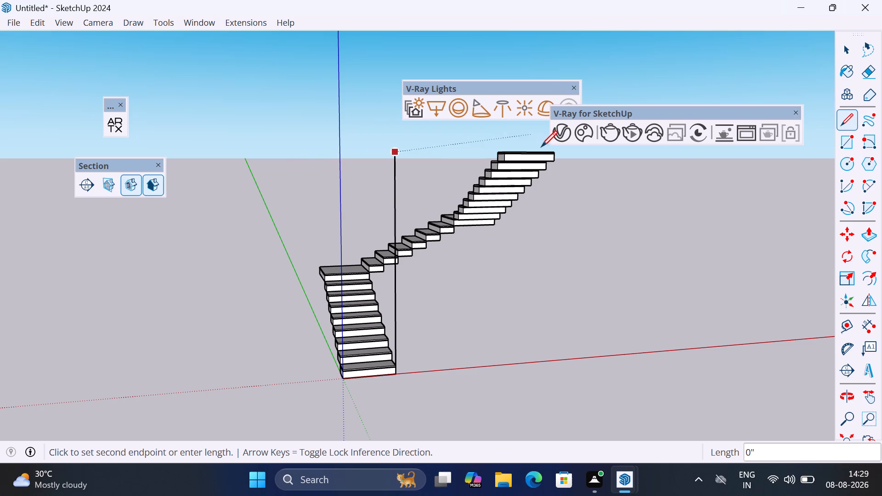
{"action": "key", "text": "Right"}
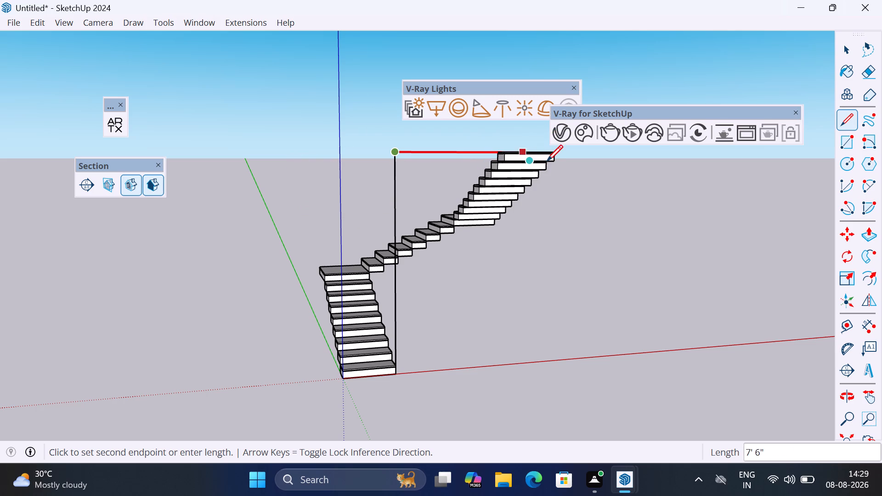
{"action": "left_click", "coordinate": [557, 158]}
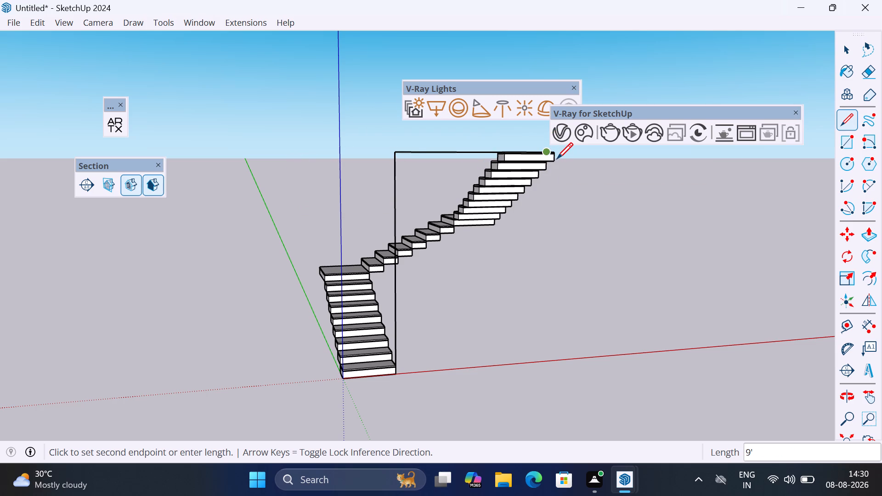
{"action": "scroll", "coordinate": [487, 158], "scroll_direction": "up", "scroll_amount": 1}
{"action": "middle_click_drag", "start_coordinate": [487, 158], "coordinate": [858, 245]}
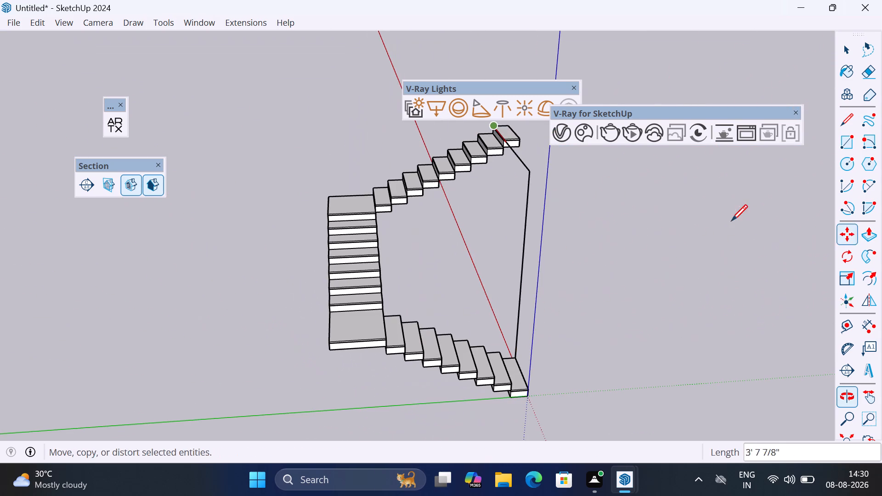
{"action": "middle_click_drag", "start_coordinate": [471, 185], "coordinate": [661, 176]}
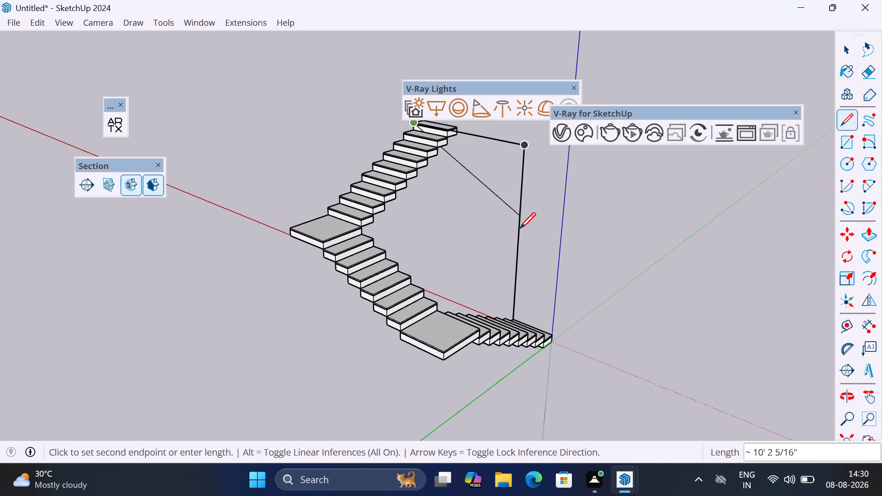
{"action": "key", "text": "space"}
Delete the tread slab and block of the third flight's topmost step.
{"action": "middle_click_drag", "start_coordinate": [537, 230], "coordinate": [91, 159]}
{"action": "scroll", "coordinate": [537, 230], "scroll_direction": "up", "scroll_amount": 1}
{"action": "scroll", "coordinate": [336, 264], "scroll_direction": "down", "scroll_amount": 3}
{"action": "scroll", "coordinate": [434, 181], "scroll_direction": "up", "scroll_amount": 4}
{"action": "scroll", "coordinate": [486, 163], "scroll_direction": "up", "scroll_amount": 5}
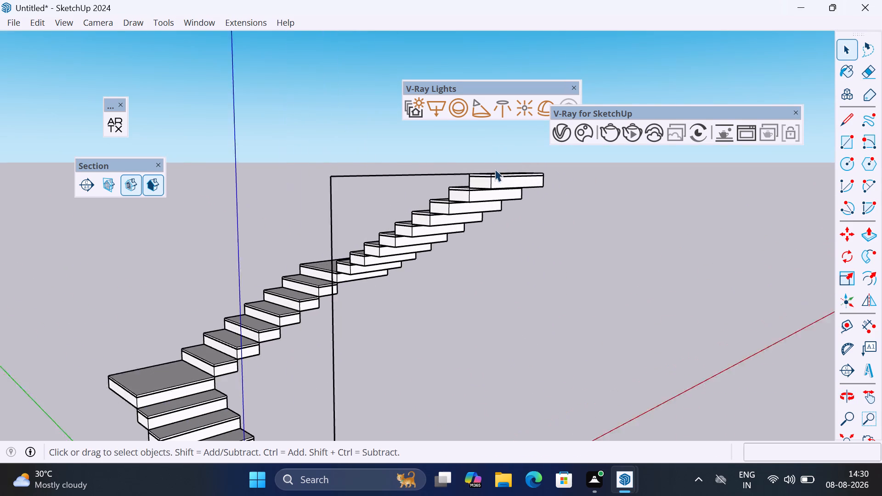
{"action": "left_click", "coordinate": [499, 178]}
{"action": "scroll", "coordinate": [499, 178], "scroll_direction": "up", "scroll_amount": 6}
{"action": "key", "text": "Delete"}
{"action": "left_click", "coordinate": [503, 182]}
{"action": "key", "text": "Delete"}
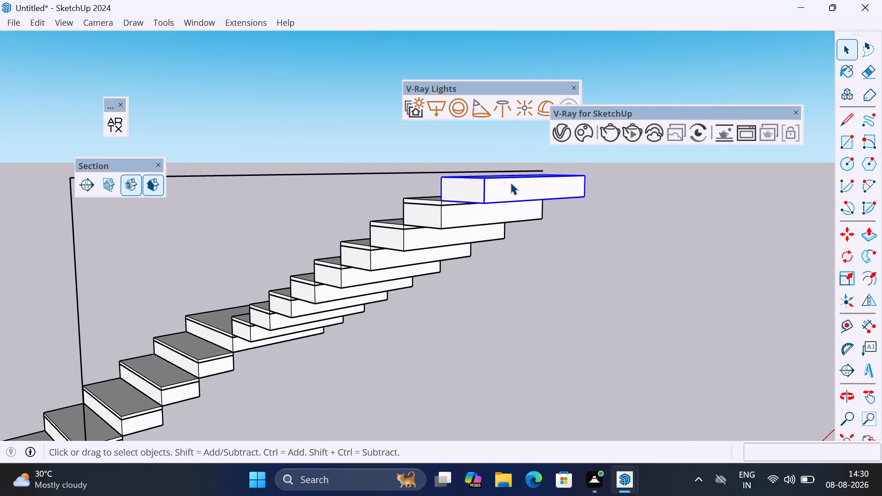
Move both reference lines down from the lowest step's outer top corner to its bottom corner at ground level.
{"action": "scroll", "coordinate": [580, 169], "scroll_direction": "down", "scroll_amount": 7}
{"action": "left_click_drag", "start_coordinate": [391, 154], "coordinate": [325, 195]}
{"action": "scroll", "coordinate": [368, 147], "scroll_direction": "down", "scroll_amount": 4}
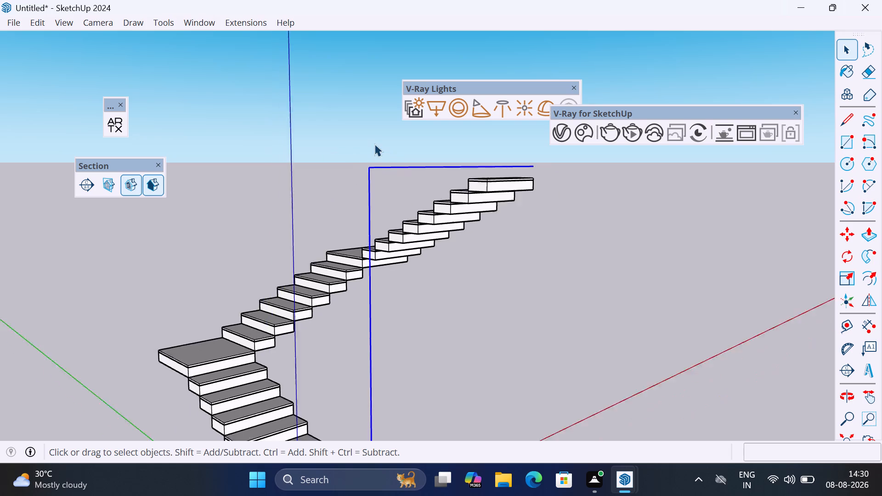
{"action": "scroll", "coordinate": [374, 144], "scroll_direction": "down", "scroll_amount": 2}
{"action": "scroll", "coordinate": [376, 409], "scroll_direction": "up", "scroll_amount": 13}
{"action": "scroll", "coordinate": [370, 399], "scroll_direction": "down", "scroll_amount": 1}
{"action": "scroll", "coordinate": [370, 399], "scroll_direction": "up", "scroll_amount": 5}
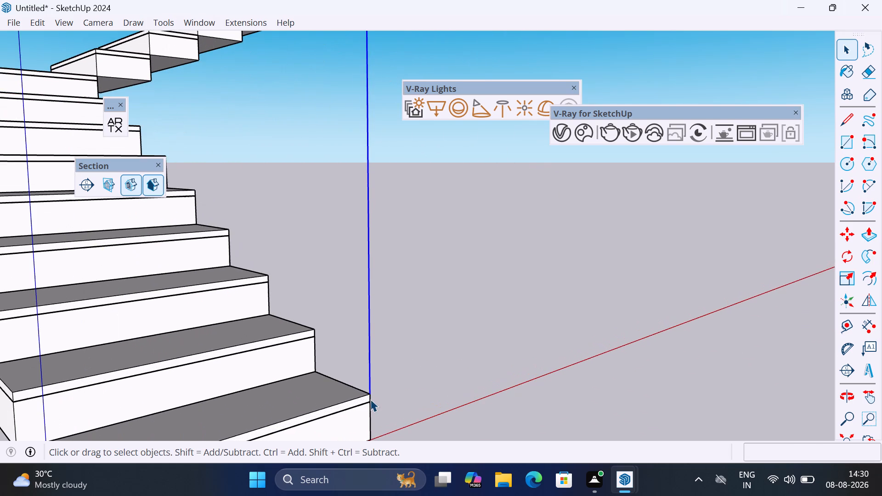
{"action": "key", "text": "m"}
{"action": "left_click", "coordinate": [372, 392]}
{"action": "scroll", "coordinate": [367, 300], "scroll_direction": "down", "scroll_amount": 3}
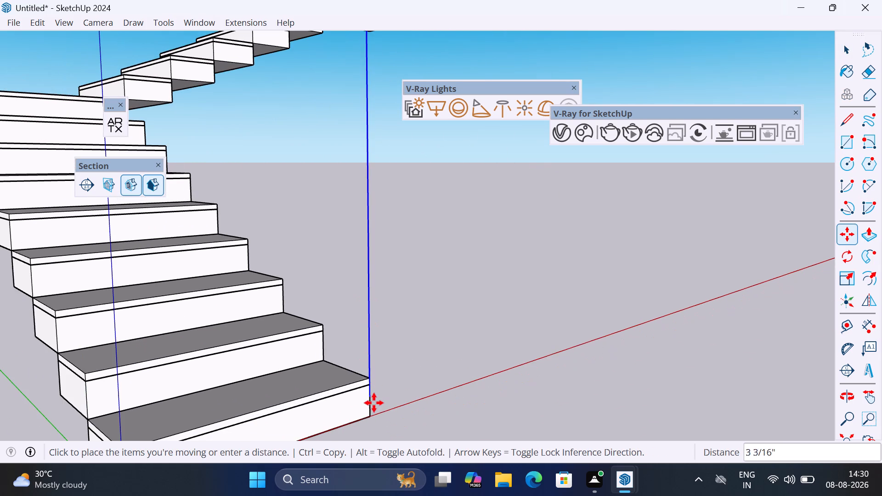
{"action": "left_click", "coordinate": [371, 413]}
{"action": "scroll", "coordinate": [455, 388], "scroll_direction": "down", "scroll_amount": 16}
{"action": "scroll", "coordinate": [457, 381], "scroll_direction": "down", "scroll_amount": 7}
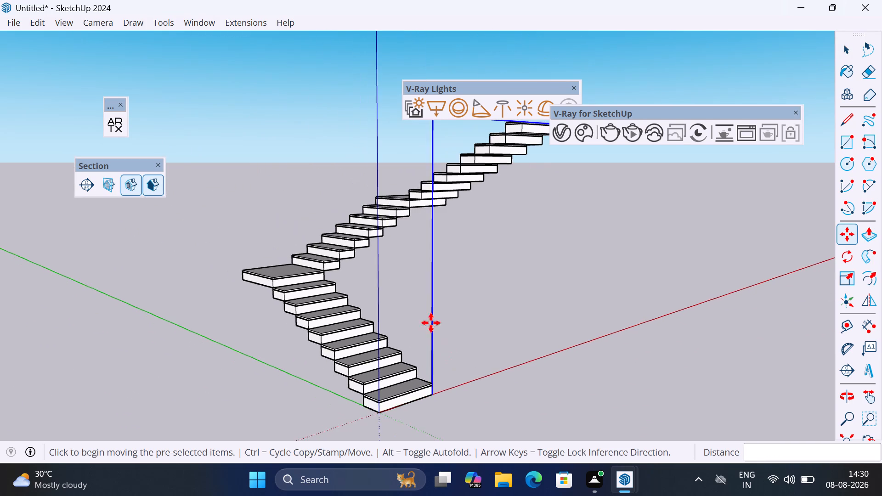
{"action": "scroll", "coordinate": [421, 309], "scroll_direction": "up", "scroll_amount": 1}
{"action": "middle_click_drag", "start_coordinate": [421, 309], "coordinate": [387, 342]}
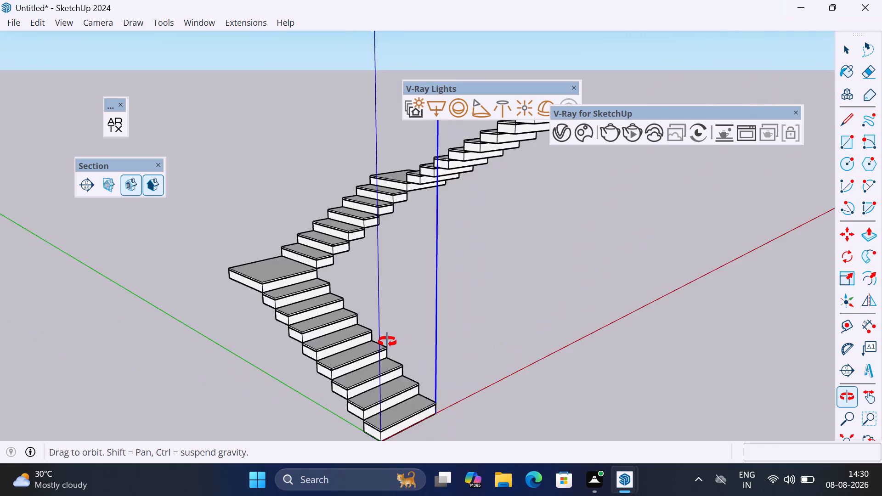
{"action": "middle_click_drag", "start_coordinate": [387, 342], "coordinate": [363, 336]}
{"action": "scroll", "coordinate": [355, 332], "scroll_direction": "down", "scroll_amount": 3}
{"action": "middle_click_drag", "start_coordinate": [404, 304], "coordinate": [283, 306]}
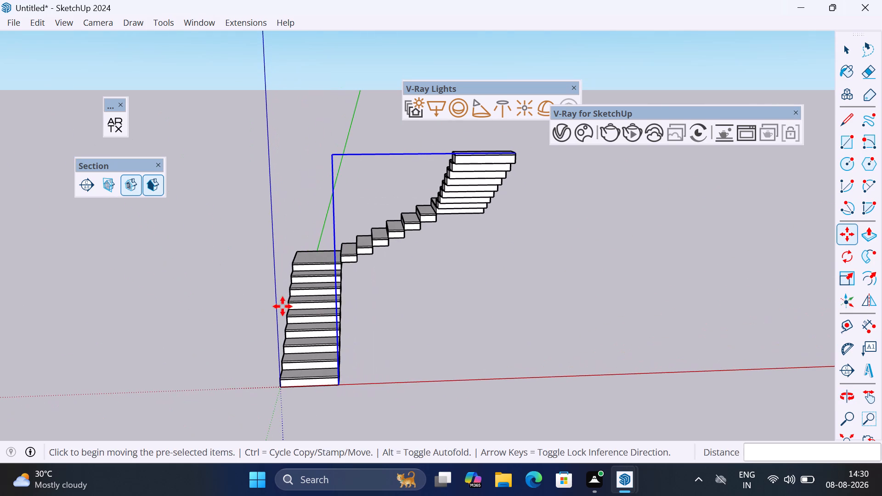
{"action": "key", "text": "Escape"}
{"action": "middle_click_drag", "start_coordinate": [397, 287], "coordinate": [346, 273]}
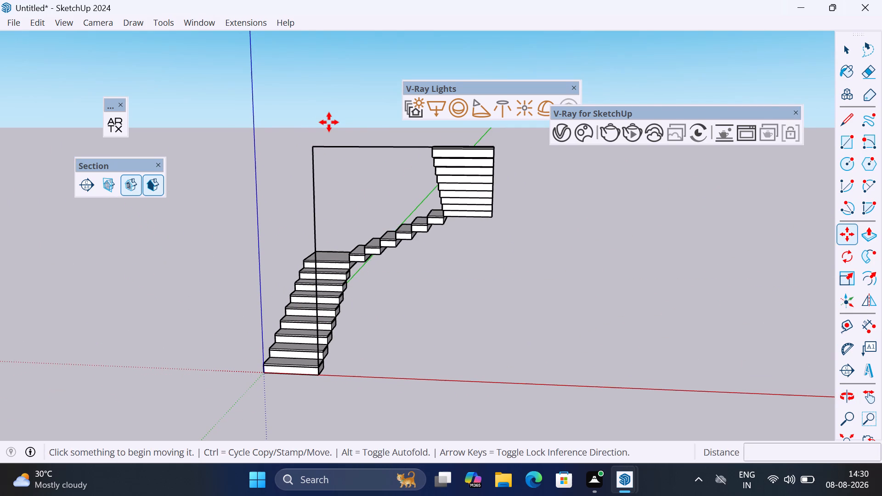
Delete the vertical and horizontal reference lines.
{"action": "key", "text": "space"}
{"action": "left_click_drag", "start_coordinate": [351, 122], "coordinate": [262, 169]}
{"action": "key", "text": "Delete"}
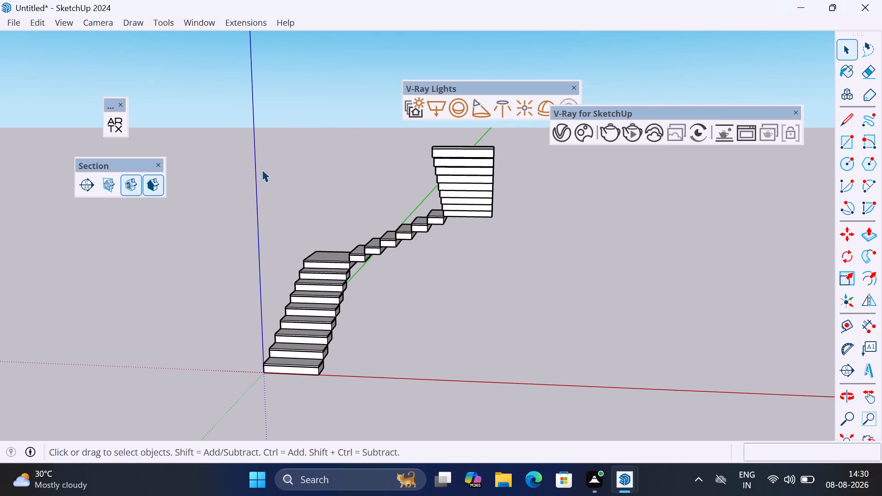
Examine the whole three-flight staircase from several sides.
{"action": "scroll", "coordinate": [275, 166], "scroll_direction": "down", "scroll_amount": 4}
{"action": "scroll", "coordinate": [327, 171], "scroll_direction": "up", "scroll_amount": 1}
{"action": "middle_click_drag", "start_coordinate": [327, 173], "coordinate": [563, 211]}
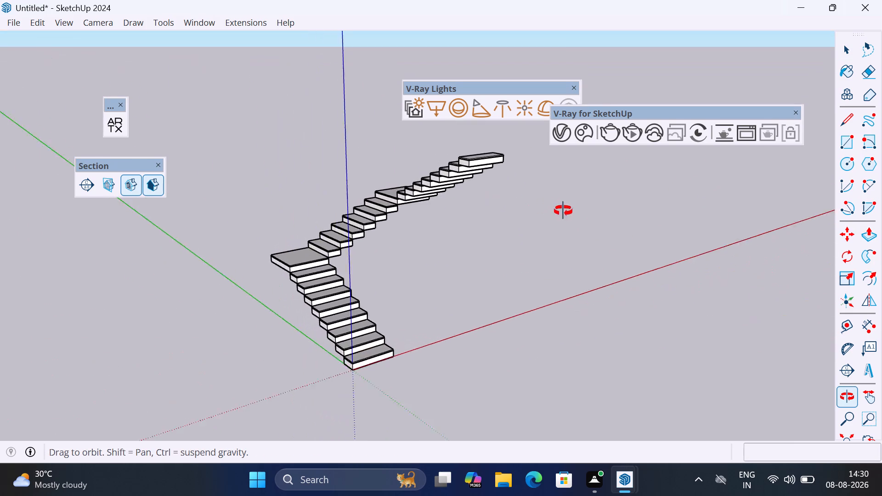
{"action": "middle_click_drag", "start_coordinate": [563, 211], "coordinate": [564, 211]}
{"action": "scroll", "coordinate": [436, 246], "scroll_direction": "down", "scroll_amount": 4}
{"action": "scroll", "coordinate": [324, 237], "scroll_direction": "up", "scroll_amount": 1}
{"action": "middle_click_drag", "start_coordinate": [324, 237], "coordinate": [442, 248]}
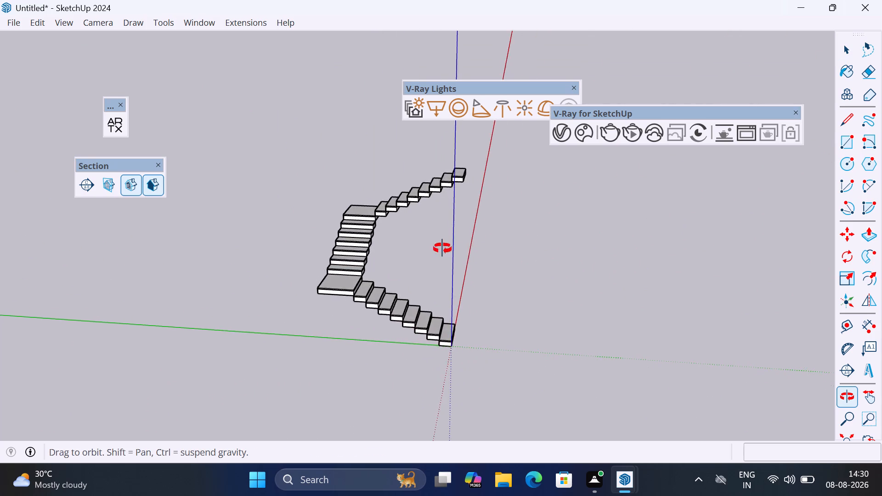
{"action": "middle_click_drag", "start_coordinate": [442, 248], "coordinate": [254, 256]}
{"action": "scroll", "coordinate": [373, 252], "scroll_direction": "up", "scroll_amount": 1}
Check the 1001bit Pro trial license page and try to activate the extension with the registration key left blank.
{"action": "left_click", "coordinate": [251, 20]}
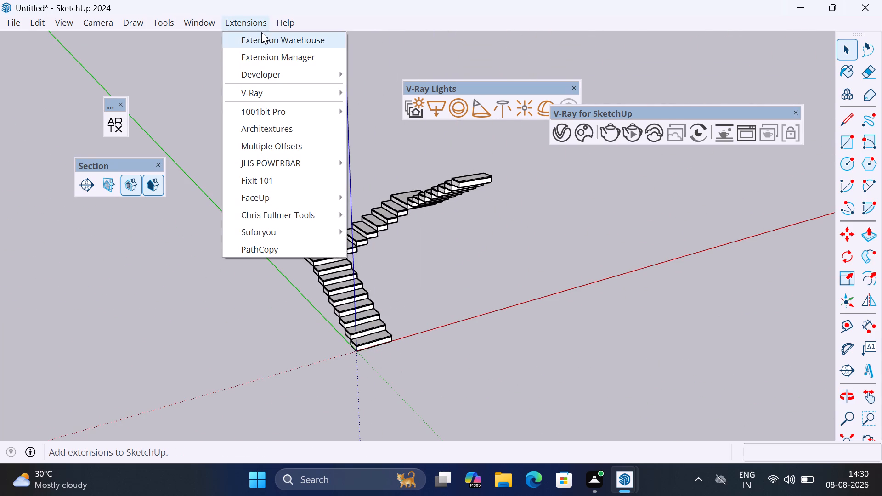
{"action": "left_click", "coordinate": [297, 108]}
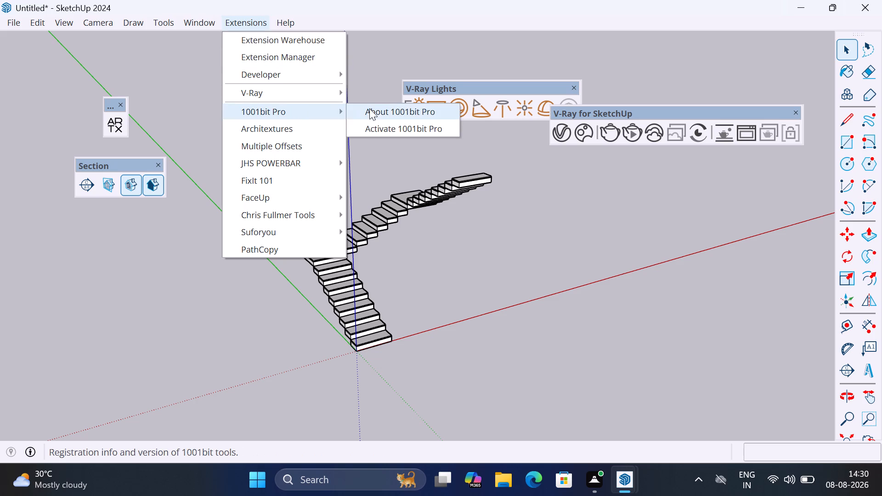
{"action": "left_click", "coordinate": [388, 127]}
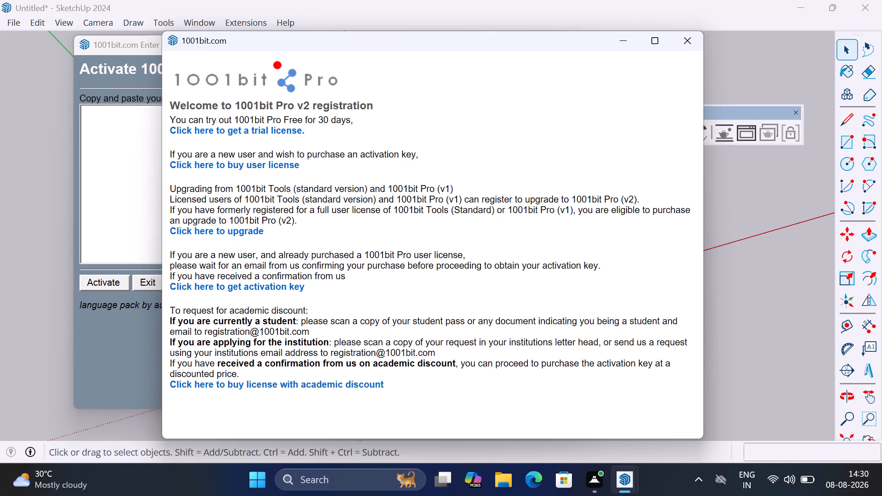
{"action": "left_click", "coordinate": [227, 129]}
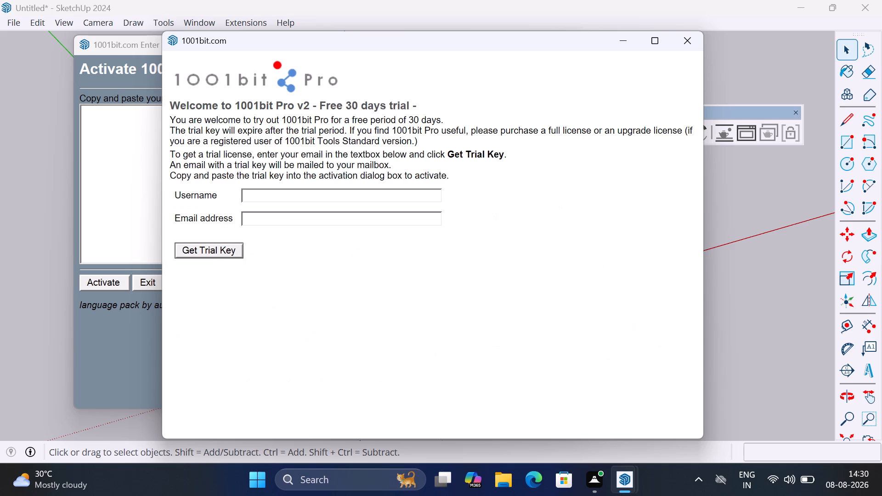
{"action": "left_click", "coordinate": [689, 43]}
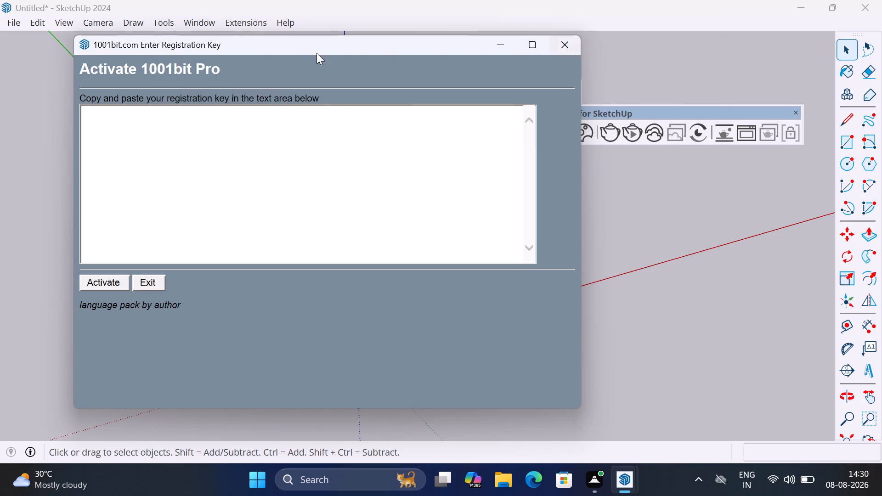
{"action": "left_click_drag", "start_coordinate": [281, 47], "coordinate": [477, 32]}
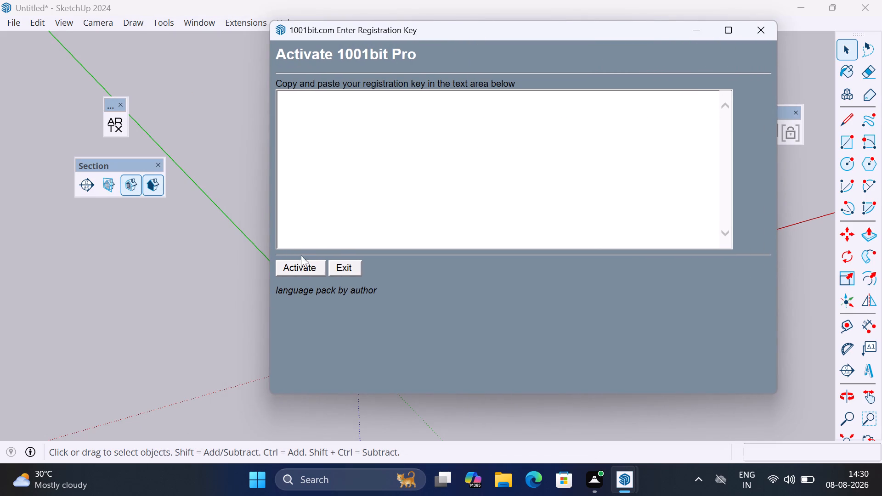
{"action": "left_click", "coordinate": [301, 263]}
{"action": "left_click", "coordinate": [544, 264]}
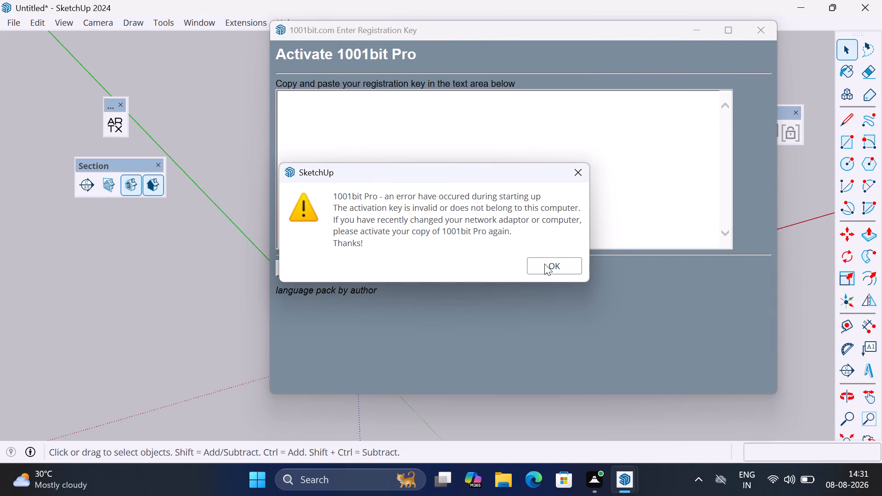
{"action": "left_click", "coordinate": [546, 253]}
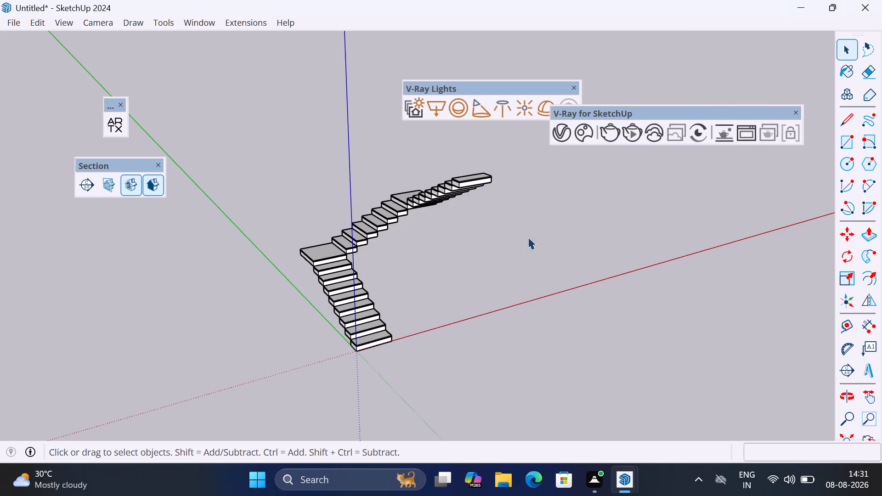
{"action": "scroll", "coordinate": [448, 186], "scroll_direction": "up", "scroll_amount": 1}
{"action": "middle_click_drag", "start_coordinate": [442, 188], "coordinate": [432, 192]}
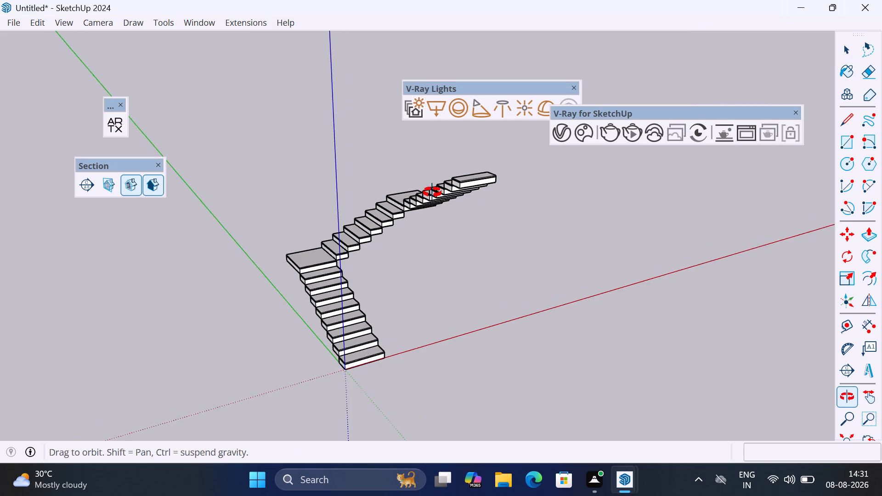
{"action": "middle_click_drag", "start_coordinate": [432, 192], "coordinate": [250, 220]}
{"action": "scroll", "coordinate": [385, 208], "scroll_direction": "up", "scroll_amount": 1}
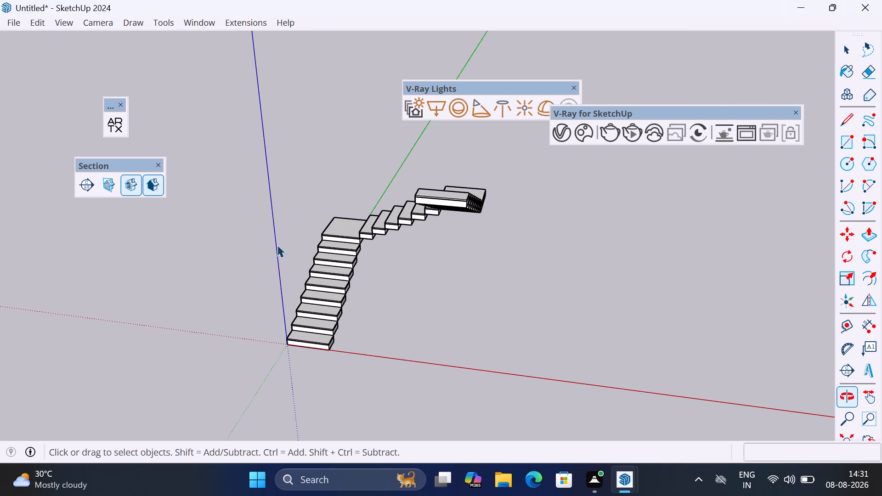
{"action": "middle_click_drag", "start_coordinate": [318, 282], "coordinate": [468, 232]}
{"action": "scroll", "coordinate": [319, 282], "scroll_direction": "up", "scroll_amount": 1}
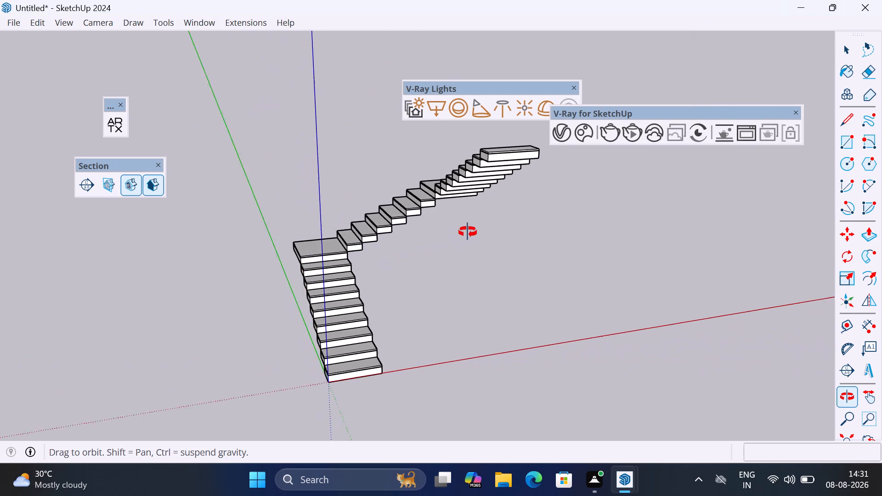
Examine the flights and landings of the staircase from several sides and distances.
{"action": "middle_click_drag", "start_coordinate": [468, 232], "coordinate": [468, 231]}
{"action": "middle_click_drag", "start_coordinate": [468, 231], "coordinate": [468, 225]}
{"action": "scroll", "coordinate": [370, 230], "scroll_direction": "down", "scroll_amount": 5}
{"action": "scroll", "coordinate": [379, 232], "scroll_direction": "up", "scroll_amount": 1}
{"action": "middle_click_drag", "start_coordinate": [379, 232], "coordinate": [380, 231]}
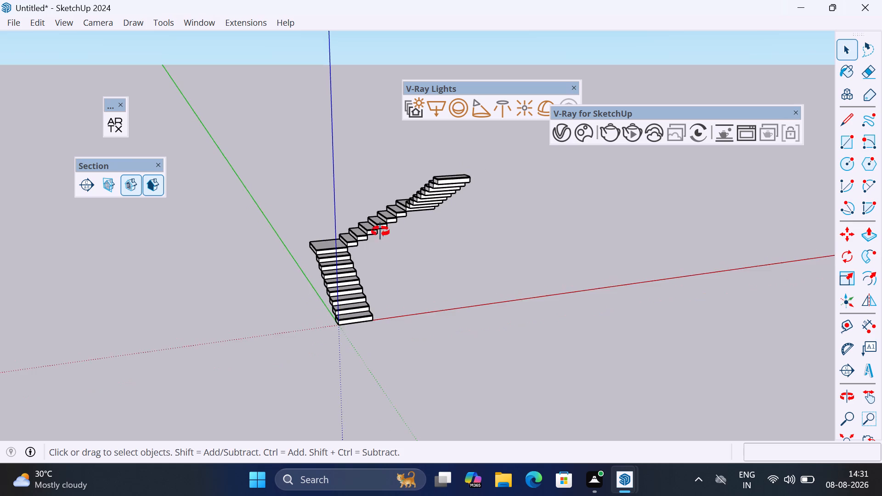
{"action": "middle_click_drag", "start_coordinate": [380, 231], "coordinate": [525, 219]}
{"action": "middle_click", "coordinate": [525, 219]}
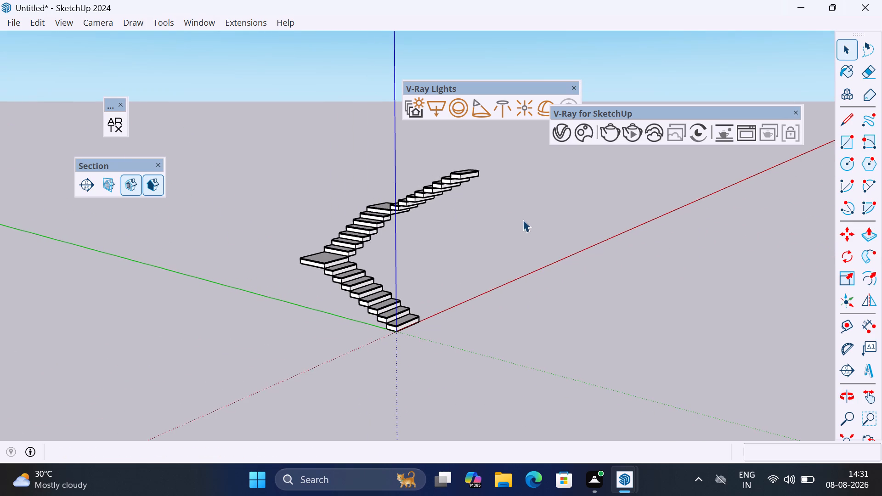
{"action": "scroll", "coordinate": [470, 189], "scroll_direction": "up", "scroll_amount": 6}
{"action": "middle_click_drag", "start_coordinate": [472, 180], "coordinate": [544, 181]}
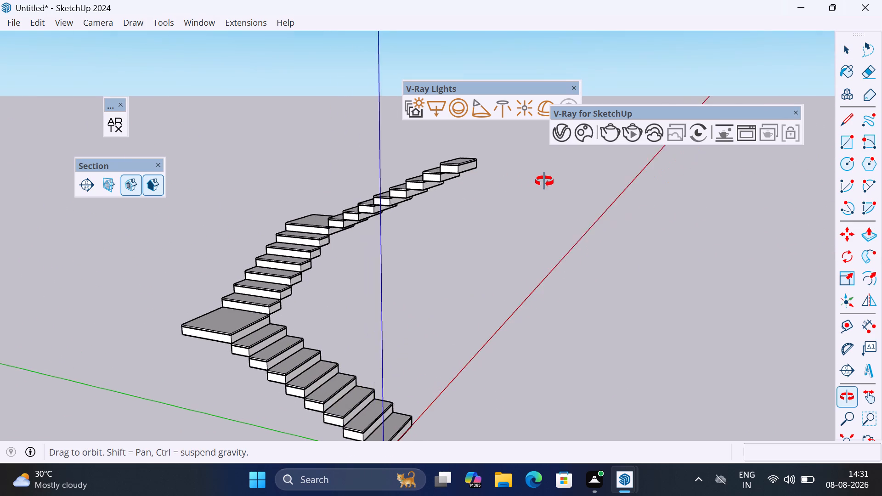
{"action": "middle_click_drag", "start_coordinate": [544, 181], "coordinate": [546, 181]}
{"action": "middle_click_drag", "start_coordinate": [467, 212], "coordinate": [367, 212]}
{"action": "scroll", "coordinate": [438, 212], "scroll_direction": "up", "scroll_amount": 1}
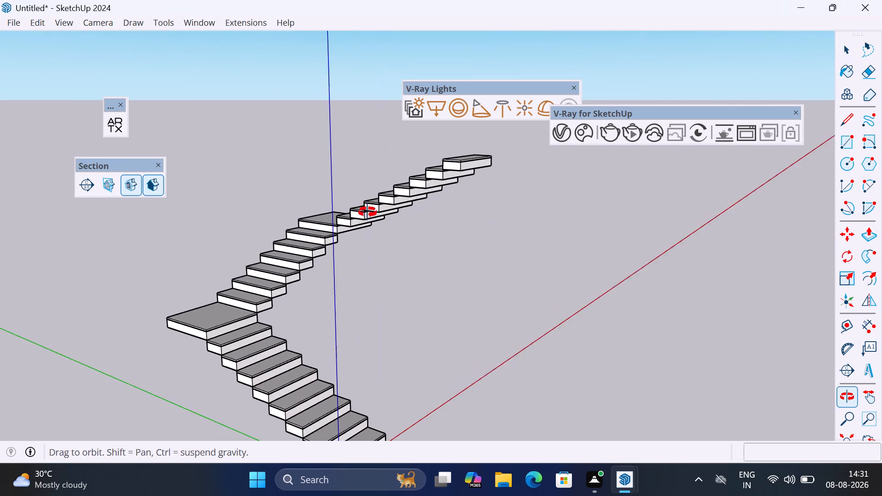
{"action": "middle_click_drag", "start_coordinate": [367, 212], "coordinate": [354, 212]}
{"action": "middle_click", "coordinate": [354, 212]}
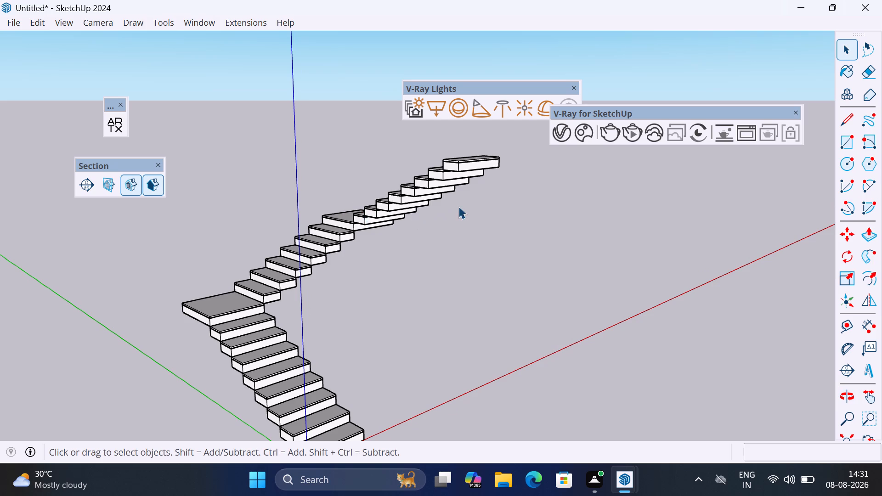
{"action": "middle_click_drag", "start_coordinate": [457, 210], "coordinate": [419, 223]}
{"action": "scroll", "coordinate": [419, 223], "scroll_direction": "down", "scroll_amount": 4}
Inside a new group, draw a 12' by 11' floor rectangle on the ground from the origin to beneath the staircase's outer corner.
{"action": "right_click", "coordinate": [500, 237]}
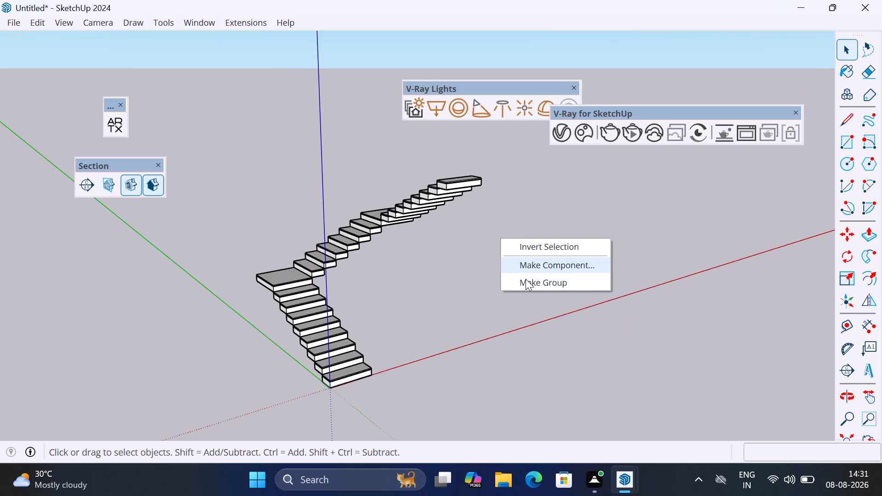
{"action": "left_click", "coordinate": [527, 284]}
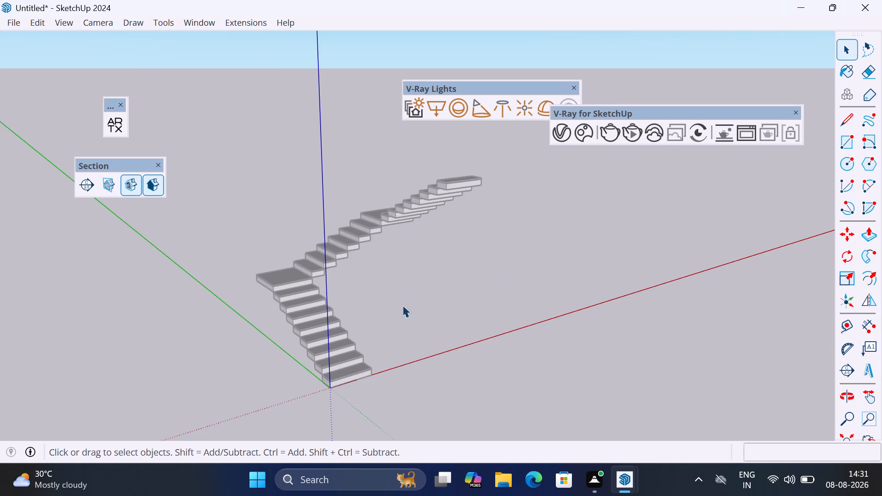
{"action": "key", "text": "r"}
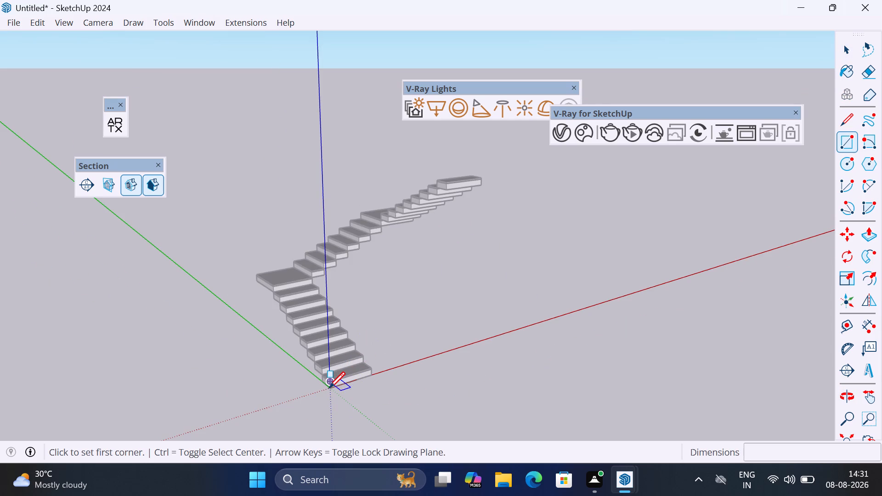
{"action": "left_click", "coordinate": [329, 388]}
{"action": "key", "text": "Up"}
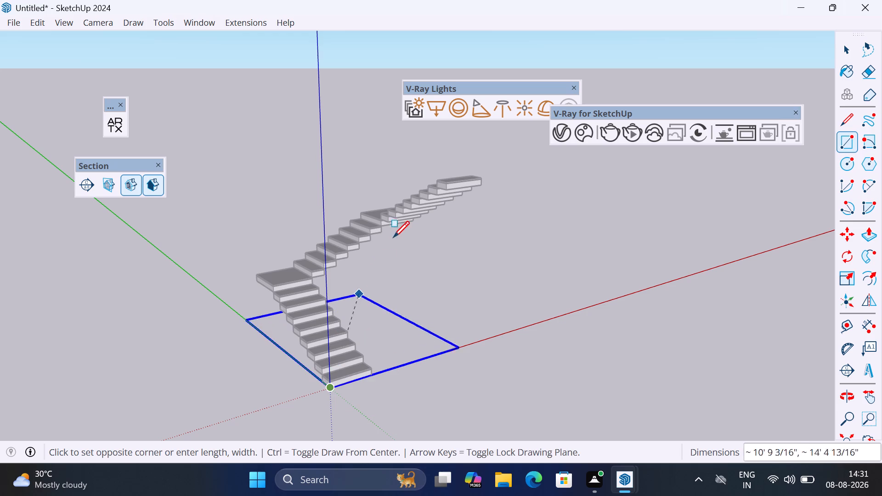
{"action": "middle_click_drag", "start_coordinate": [396, 233], "coordinate": [240, 357]}
{"action": "scroll", "coordinate": [240, 356], "scroll_direction": "down", "scroll_amount": 4}
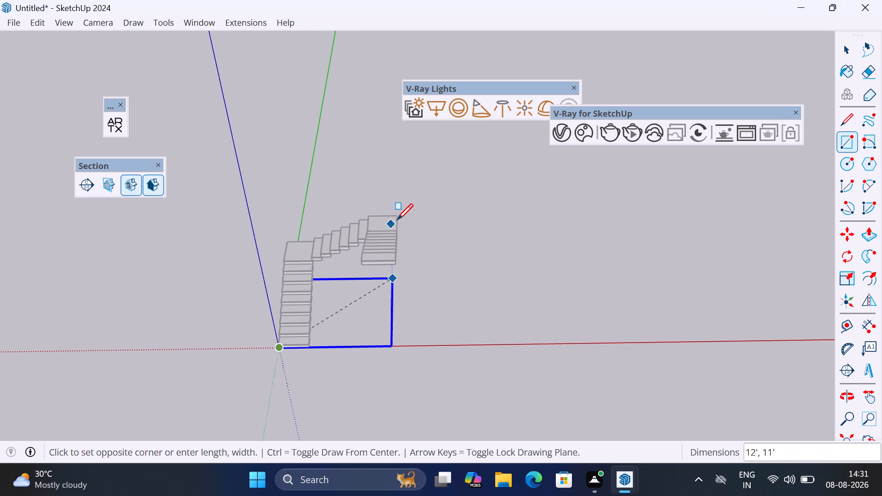
{"action": "left_click", "coordinate": [398, 216]}
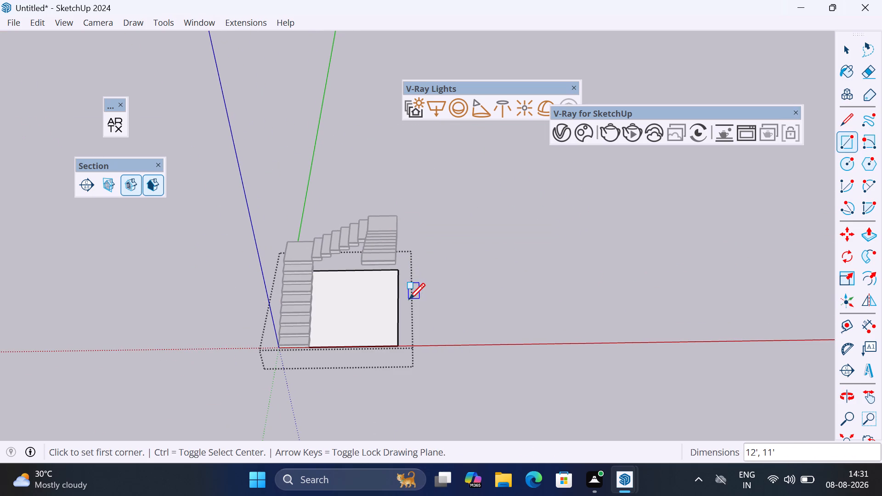
Offset the floor rectangle outward by 6" to outline the wall thickness.
{"action": "key", "text": "f"}
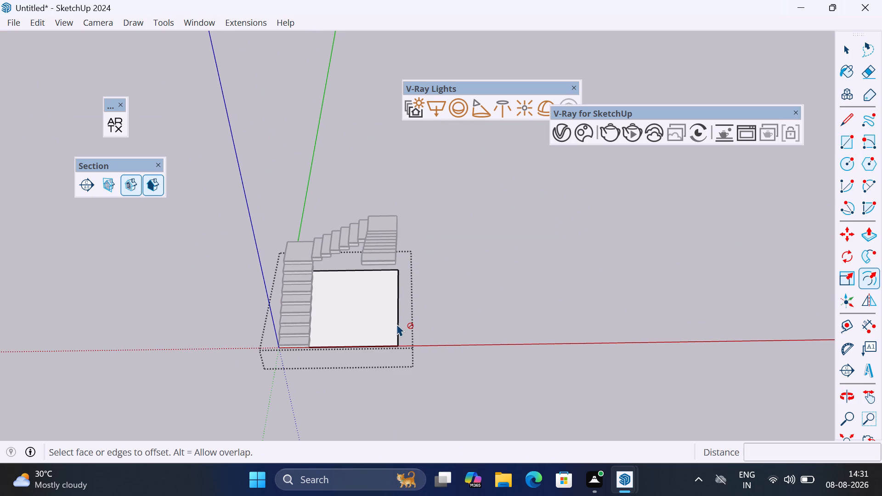
{"action": "left_click", "coordinate": [388, 320]}
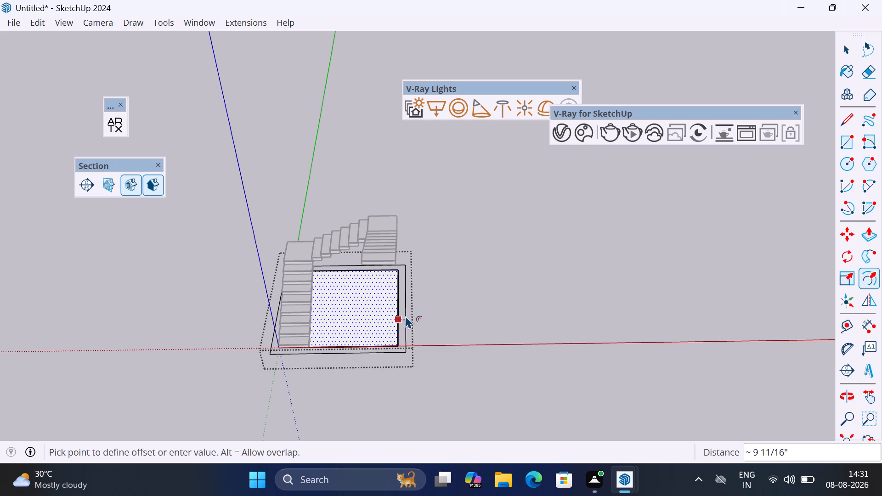
{"action": "type", "text": "6\""}
{"action": "key", "text": "Return"}
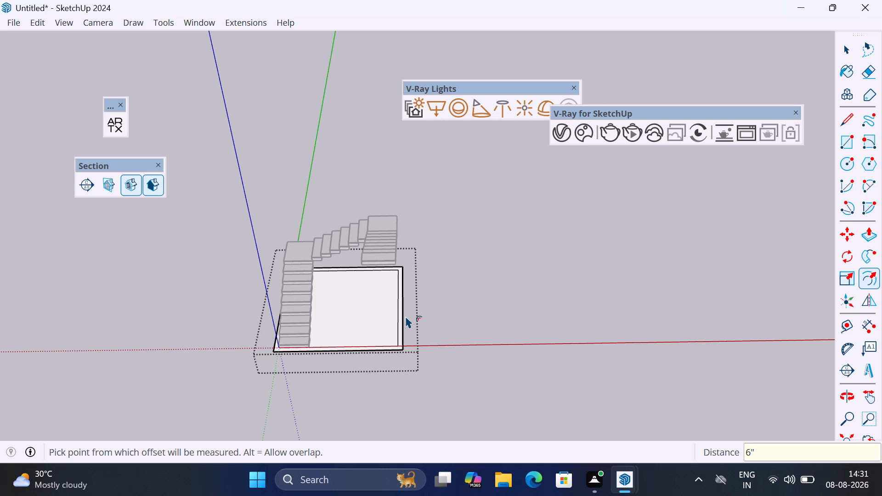
Move the inner rectangle's front edge outward 6" onto the outer edge, leaving a wall strip on three sides only.
{"action": "scroll", "coordinate": [312, 383], "scroll_direction": "up", "scroll_amount": 10}
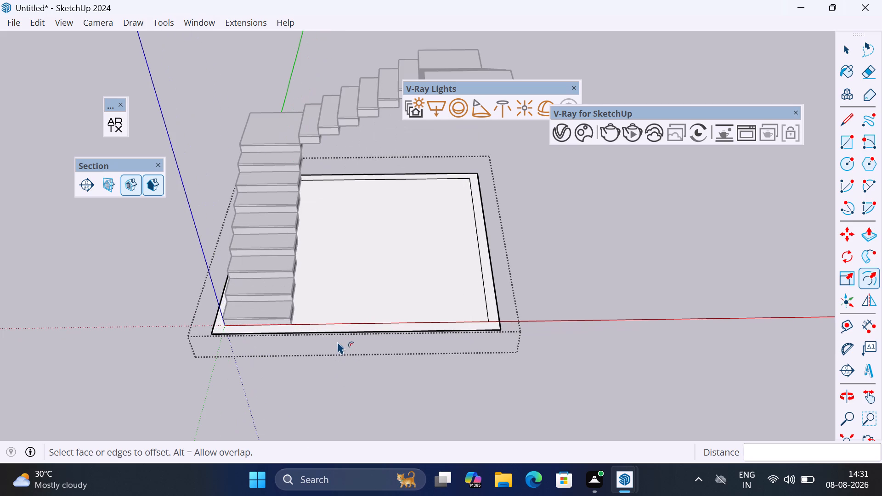
{"action": "key", "text": "r"}
{"action": "key", "text": "t"}
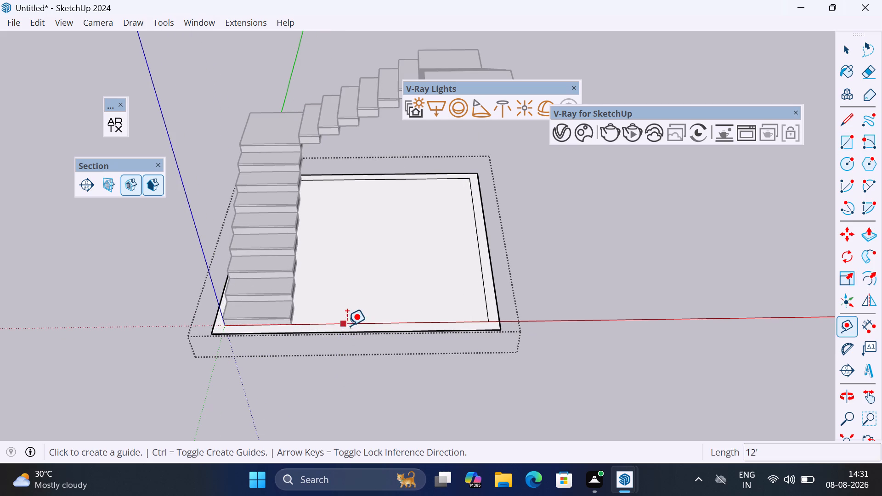
{"action": "key", "text": "space"}
{"action": "left_click", "coordinate": [351, 321]}
{"action": "left_click", "coordinate": [351, 321]}
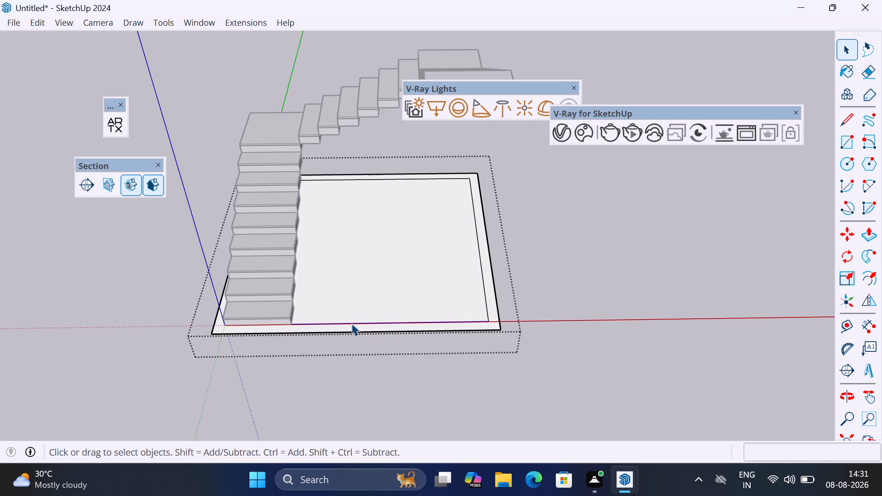
{"action": "key", "text": "m"}
{"action": "left_click", "coordinate": [351, 323]}
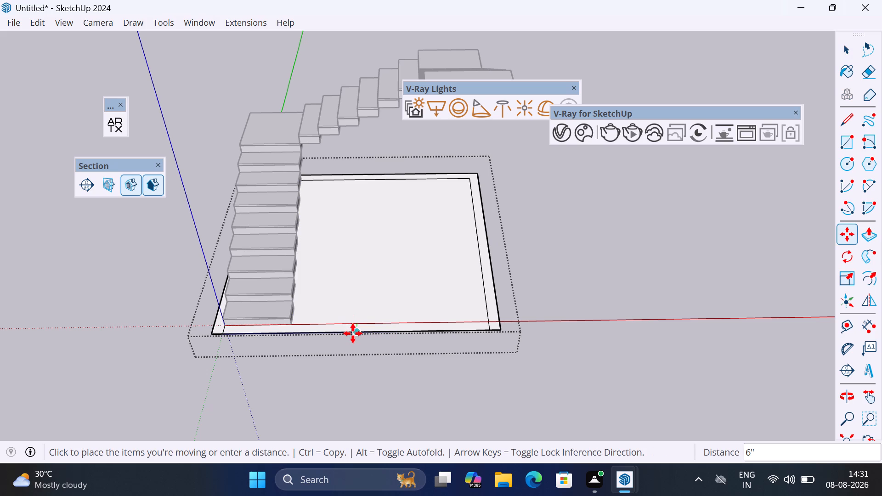
{"action": "left_click", "coordinate": [353, 333]}
Push/Pull the three-sided wall strip up 12' to the height of the staircase's top step.
{"action": "middle_click_drag", "start_coordinate": [294, 355], "coordinate": [389, 324]}
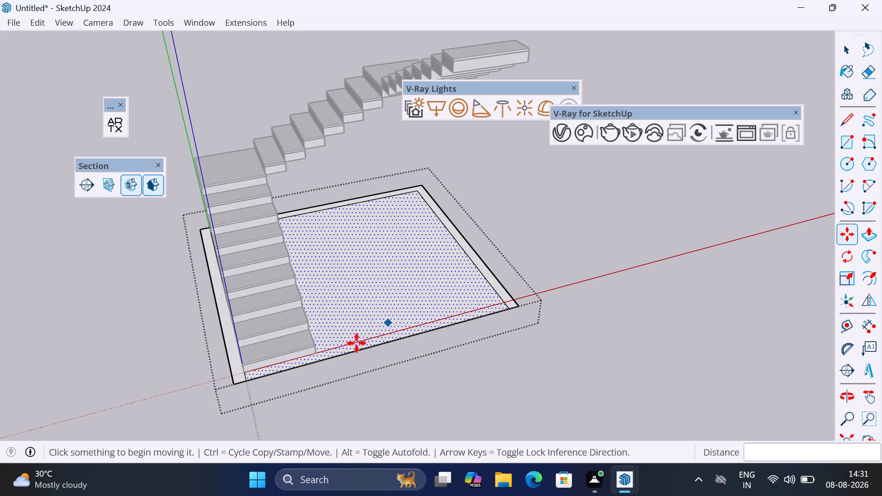
{"action": "key", "text": "p"}
{"action": "left_click", "coordinate": [238, 375]}
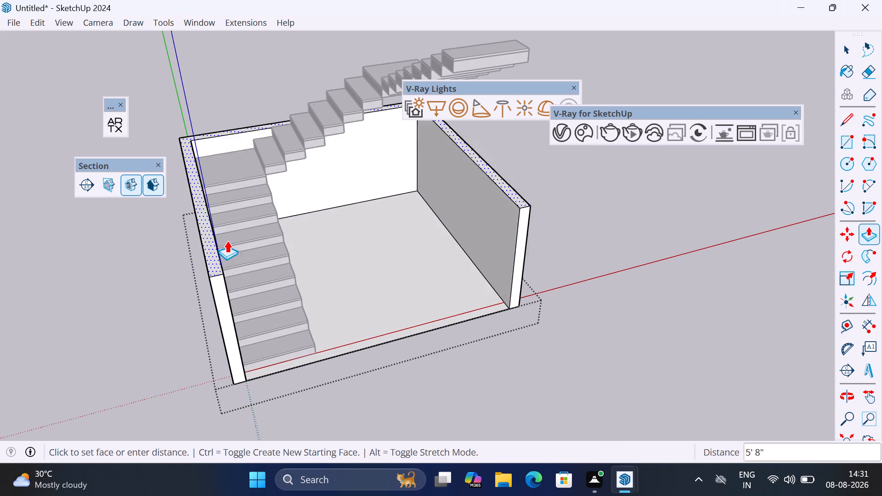
{"action": "scroll", "coordinate": [249, 237], "scroll_direction": "down", "scroll_amount": 5}
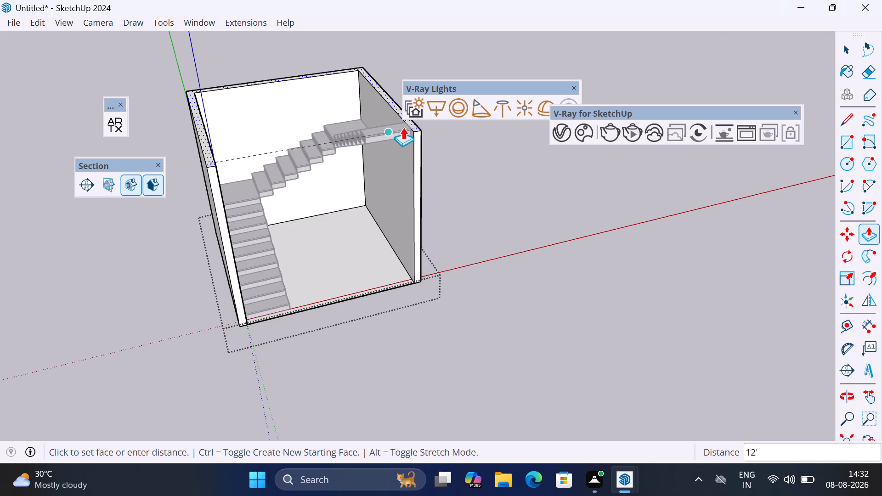
{"action": "left_click", "coordinate": [404, 127]}
Raise the top face of the three walls by a further 8' with Push/Pull.
{"action": "middle_click_drag", "start_coordinate": [380, 182], "coordinate": [407, 157]}
{"action": "scroll", "coordinate": [380, 182], "scroll_direction": "up", "scroll_amount": 1}
{"action": "scroll", "coordinate": [320, 230], "scroll_direction": "down", "scroll_amount": 2}
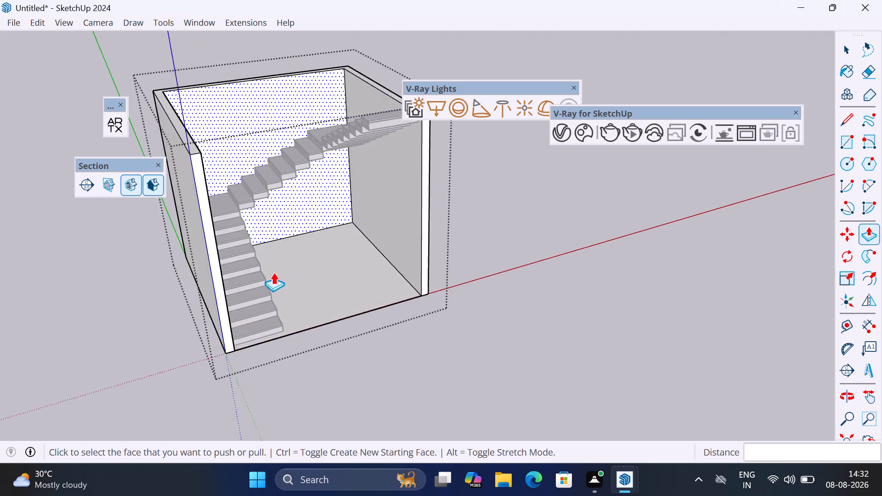
{"action": "scroll", "coordinate": [273, 272], "scroll_direction": "down", "scroll_amount": 3}
{"action": "scroll", "coordinate": [336, 162], "scroll_direction": "up", "scroll_amount": 5}
{"action": "left_click", "coordinate": [349, 155]}
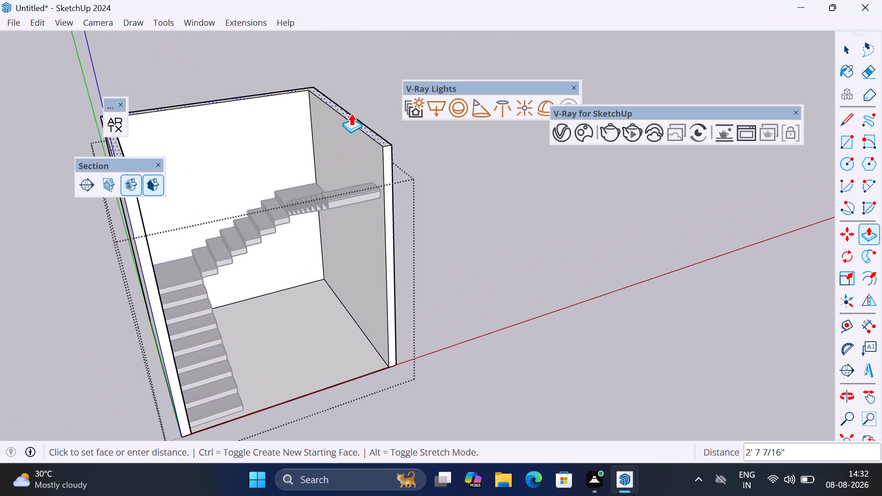
{"action": "type", "text": "8'"}
{"action": "key", "text": "Return"}
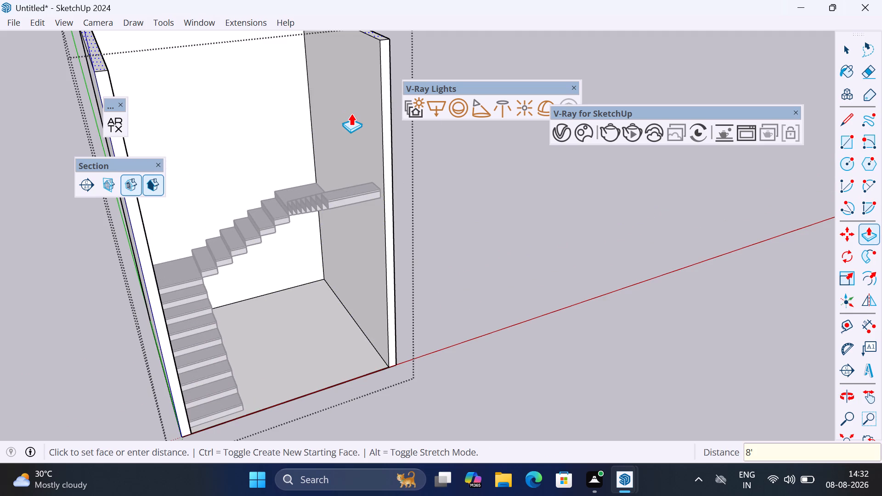
Examine how the staircase fits inside the three-walled enclosure from several angles.
{"action": "scroll", "coordinate": [487, 262], "scroll_direction": "down", "scroll_amount": 4}
{"action": "middle_click_drag", "start_coordinate": [475, 249], "coordinate": [290, 141]}
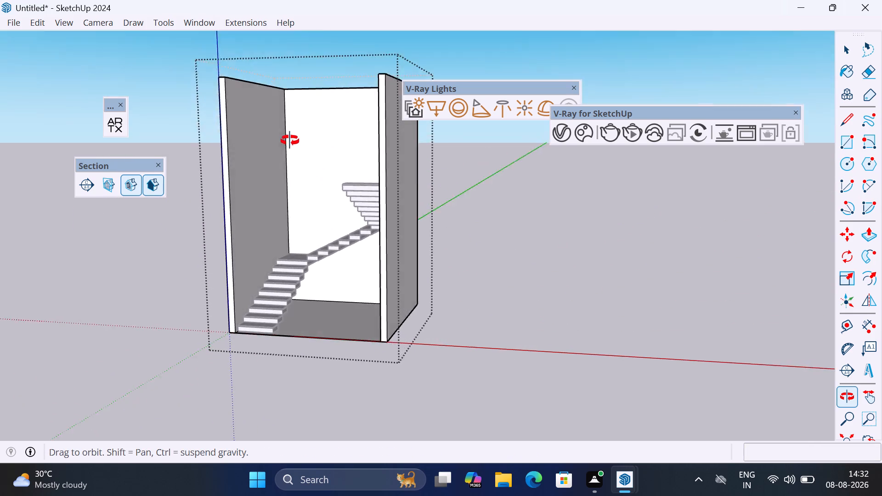
{"action": "middle_click_drag", "start_coordinate": [290, 141], "coordinate": [329, 96]}
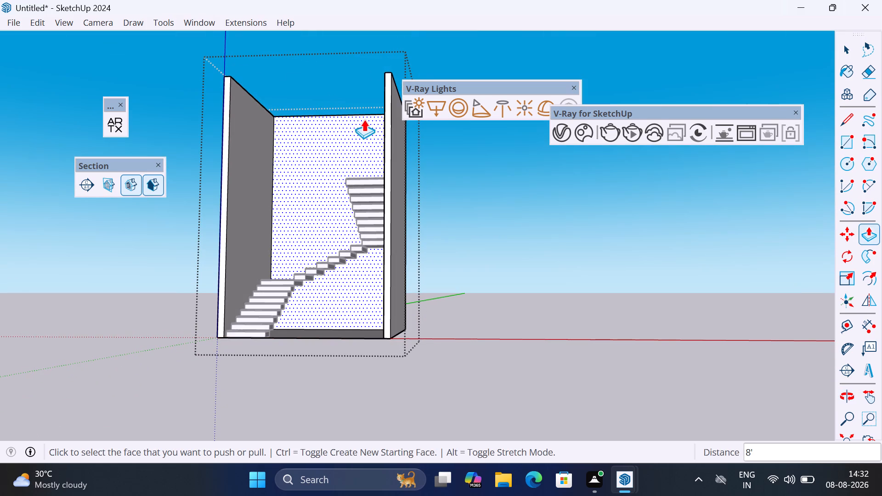
{"action": "scroll", "coordinate": [364, 287], "scroll_direction": "down", "scroll_amount": 1}
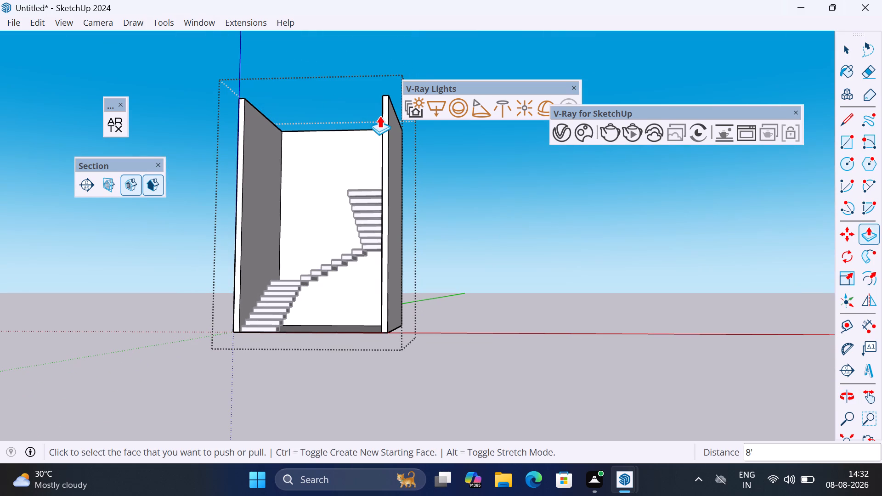
{"action": "scroll", "coordinate": [384, 217], "scroll_direction": "up", "scroll_amount": 1}
{"action": "middle_click_drag", "start_coordinate": [384, 217], "coordinate": [557, 296]}
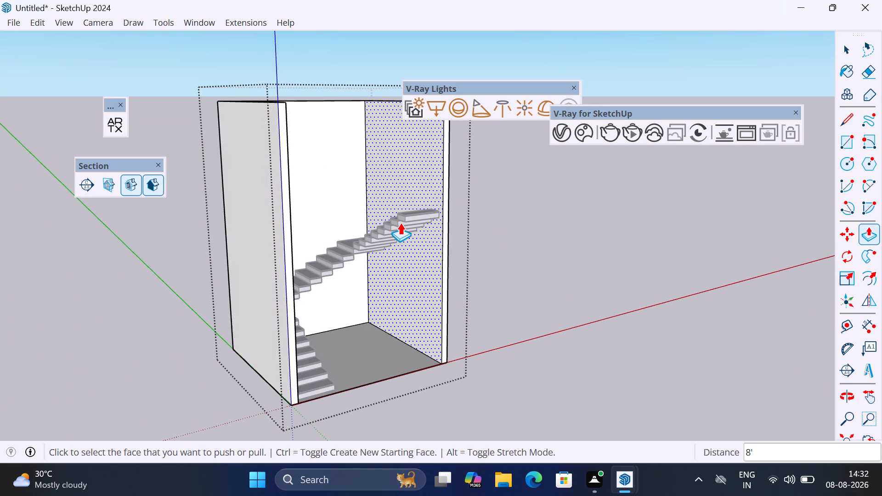
{"action": "middle_click_drag", "start_coordinate": [452, 252], "coordinate": [265, 243]}
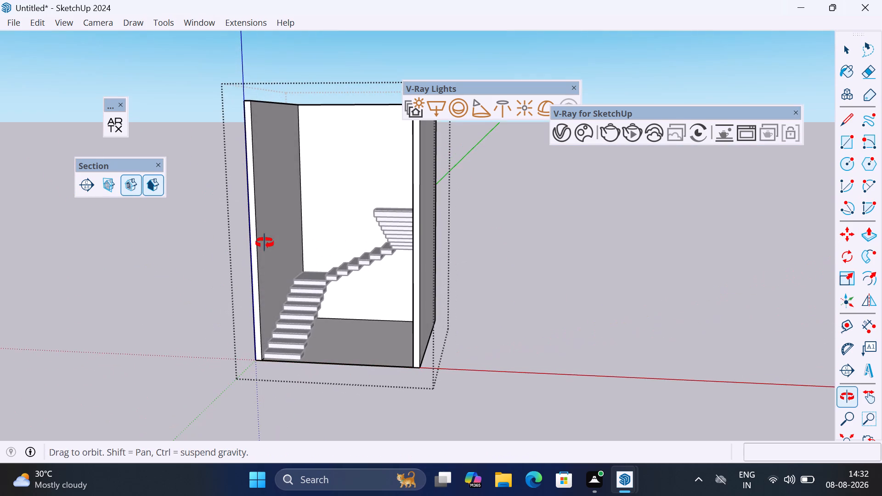
{"action": "middle_click_drag", "start_coordinate": [265, 243], "coordinate": [495, 236]}
{"action": "middle_click_drag", "start_coordinate": [337, 262], "coordinate": [430, 286]}
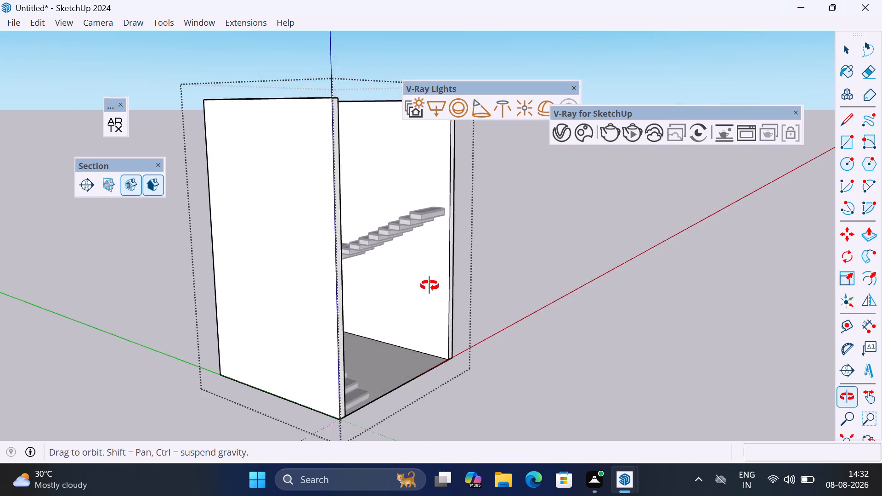
{"action": "middle_click_drag", "start_coordinate": [430, 286], "coordinate": [102, 287]}
{"action": "scroll", "coordinate": [322, 384], "scroll_direction": "up", "scroll_amount": 1}
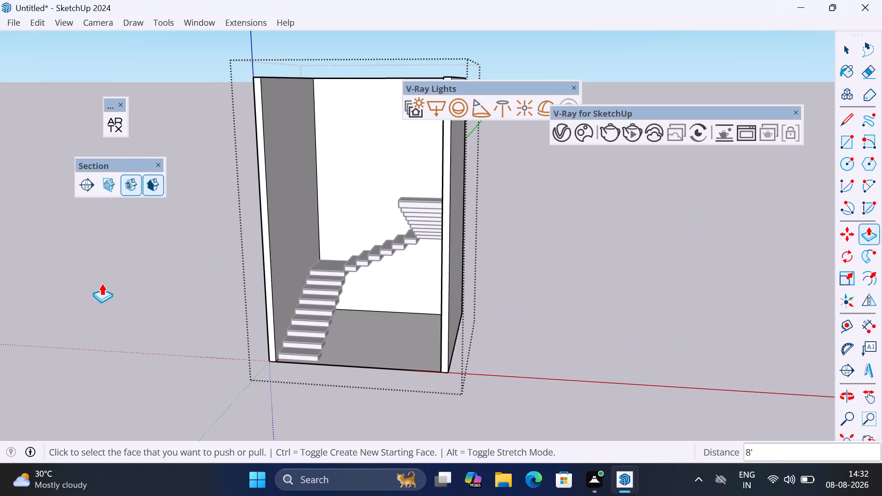
{"action": "middle_click_drag", "start_coordinate": [286, 247], "coordinate": [325, 254]}
{"action": "scroll", "coordinate": [288, 248], "scroll_direction": "up", "scroll_amount": 1}
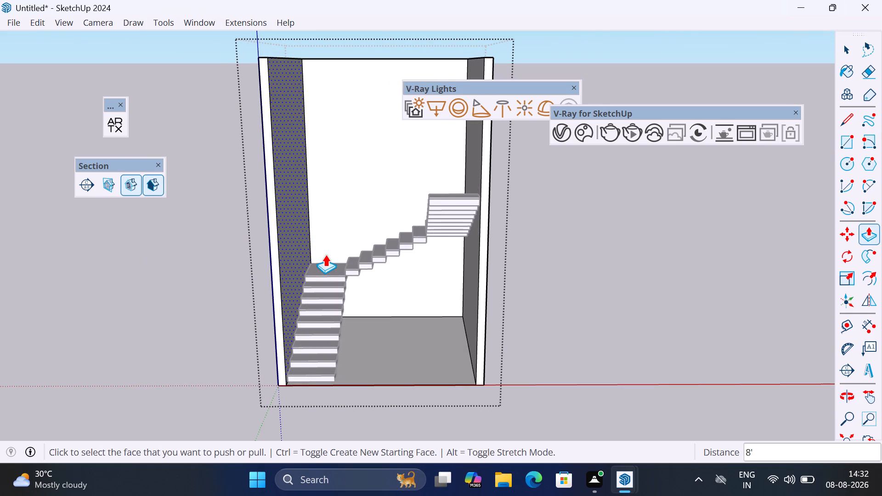
{"action": "scroll", "coordinate": [382, 290], "scroll_direction": "up", "scroll_amount": 2}
{"action": "middle_click_drag", "start_coordinate": [378, 291], "coordinate": [309, 286]}
{"action": "scroll", "coordinate": [323, 281], "scroll_direction": "down", "scroll_amount": 3}
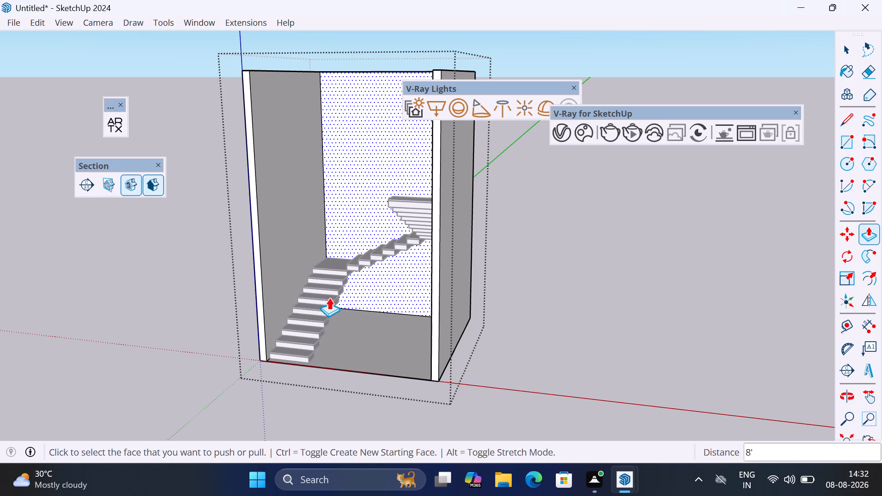
{"action": "scroll", "coordinate": [444, 300], "scroll_direction": "down", "scroll_amount": 3}
{"action": "scroll", "coordinate": [445, 301], "scroll_direction": "up", "scroll_amount": 2}
{"action": "middle_click_drag", "start_coordinate": [450, 302], "coordinate": [514, 302]}
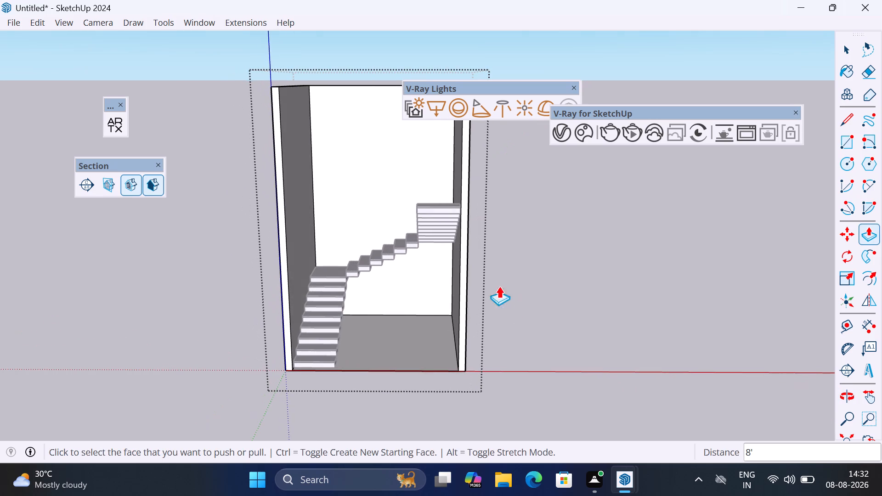
{"action": "middle_click_drag", "start_coordinate": [475, 225], "coordinate": [383, 193]}
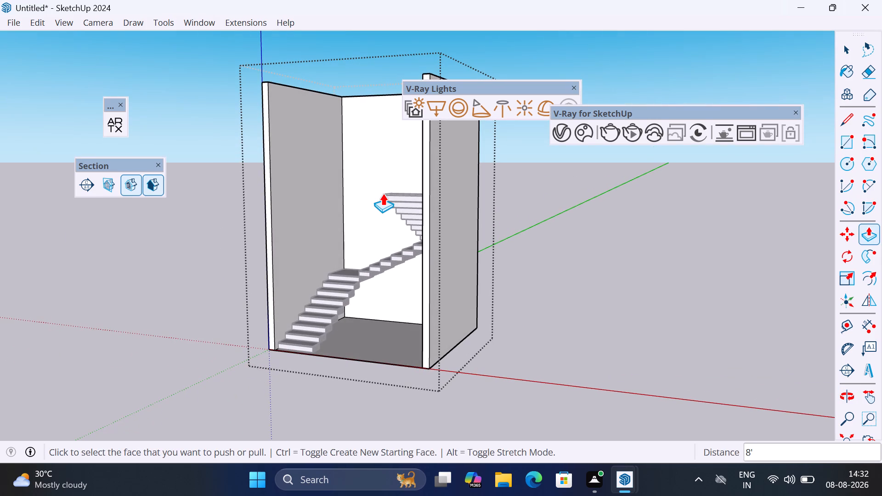
Close the walls group and start a new empty group for the upper floor slab.
{"action": "key", "text": "space"}
{"action": "left_click", "coordinate": [591, 237]}
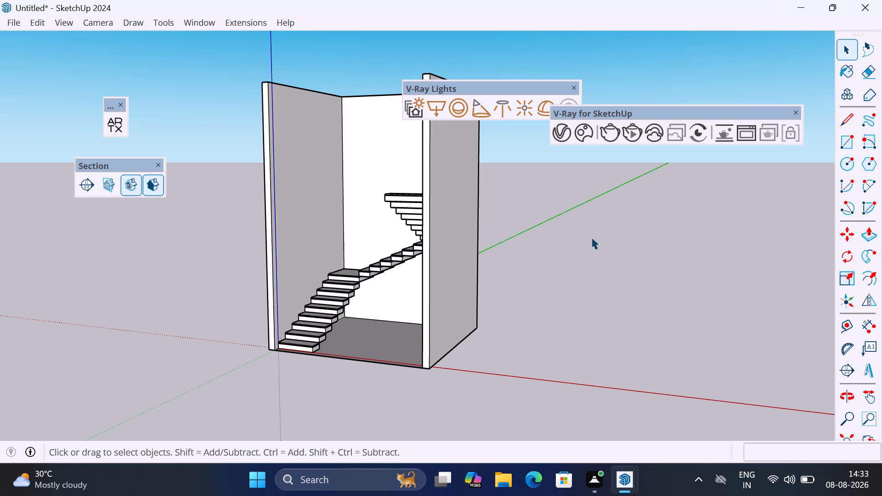
{"action": "right_click", "coordinate": [599, 239]}
{"action": "left_click", "coordinate": [639, 286]}
Draw a horizontal 12' by 6" rectangle at top-step level, from the step's outer corner across to the opposite wall.
{"action": "scroll", "coordinate": [330, 276], "scroll_direction": "up", "scroll_amount": 3}
{"action": "middle_click_drag", "start_coordinate": [330, 277], "coordinate": [339, 283]}
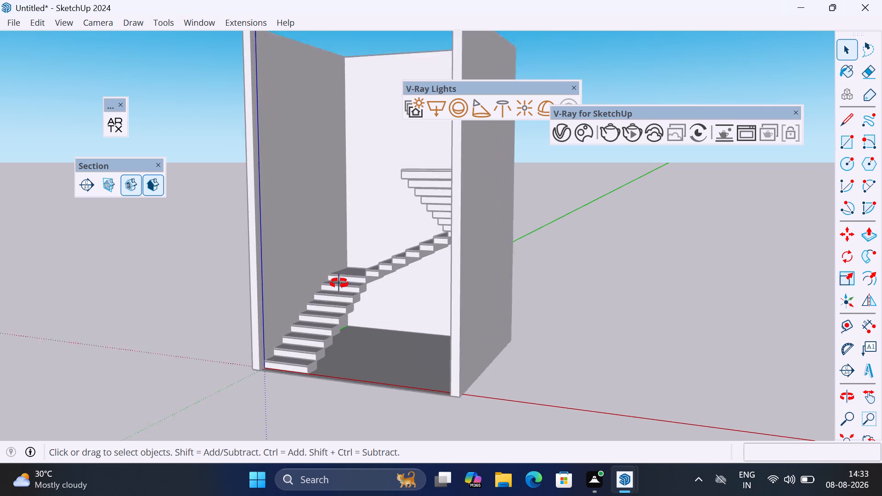
{"action": "middle_click_drag", "start_coordinate": [339, 283], "coordinate": [547, 329]}
{"action": "scroll", "coordinate": [462, 331], "scroll_direction": "down", "scroll_amount": 2}
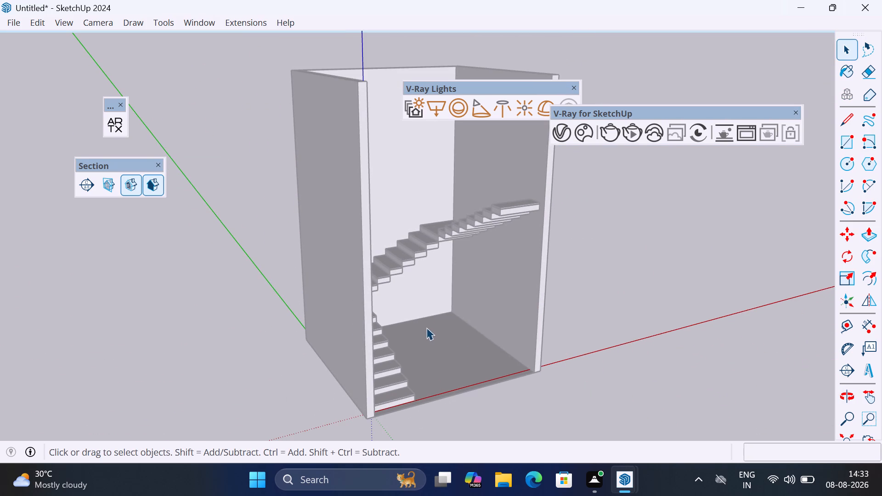
{"action": "scroll", "coordinate": [504, 206], "scroll_direction": "up", "scroll_amount": 4}
{"action": "middle_click_drag", "start_coordinate": [520, 214], "coordinate": [535, 223]}
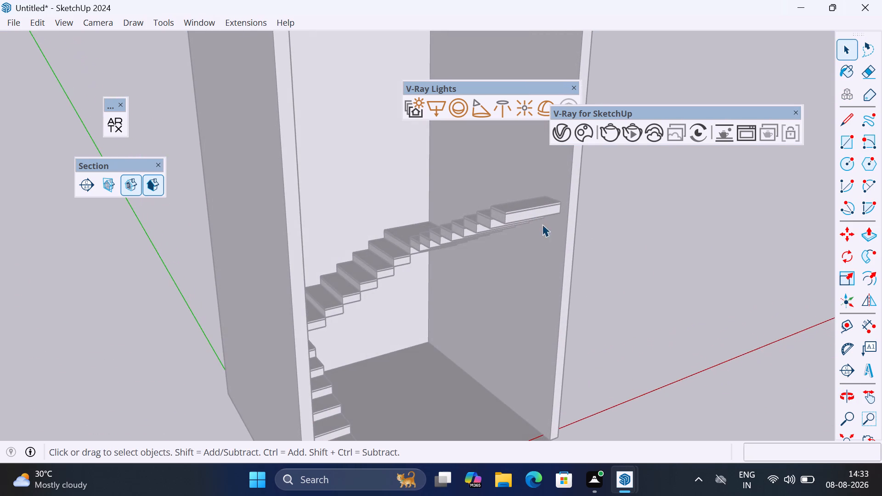
{"action": "scroll", "coordinate": [565, 225], "scroll_direction": "up", "scroll_amount": 10}
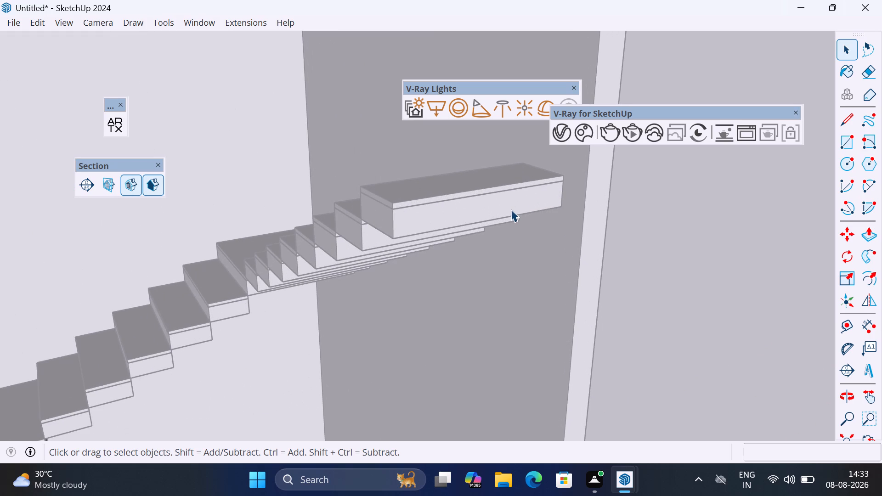
{"action": "key", "text": "r"}
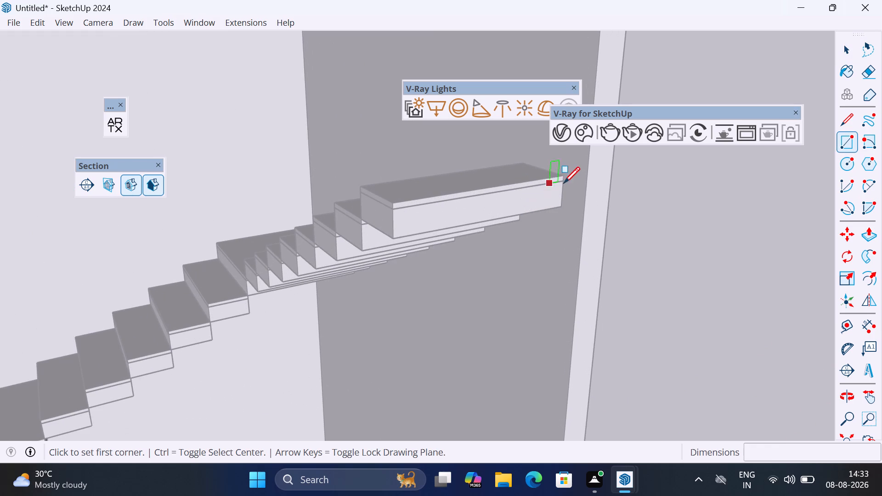
{"action": "left_click", "coordinate": [567, 181]}
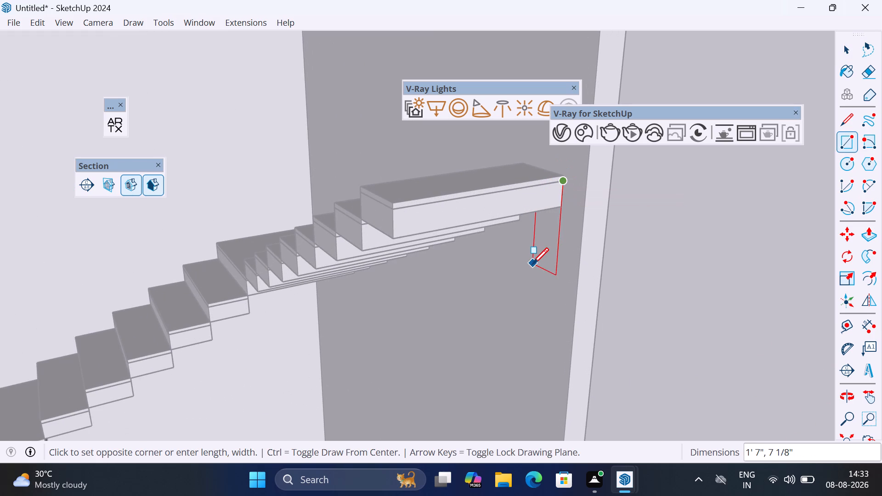
{"action": "key", "text": "Up"}
{"action": "scroll", "coordinate": [545, 245], "scroll_direction": "down", "scroll_amount": 6}
{"action": "scroll", "coordinate": [624, 220], "scroll_direction": "down", "scroll_amount": 5}
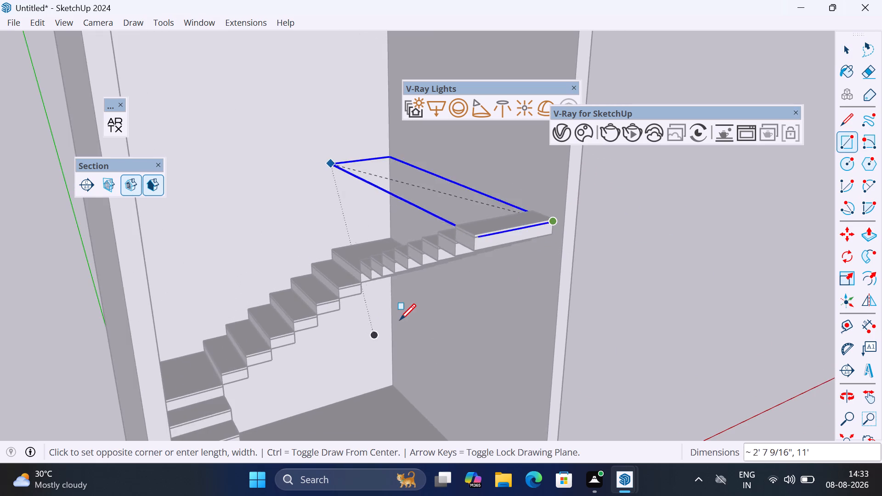
{"action": "scroll", "coordinate": [400, 320], "scroll_direction": "down", "scroll_amount": 6}
{"action": "left_click", "coordinate": [258, 350]}
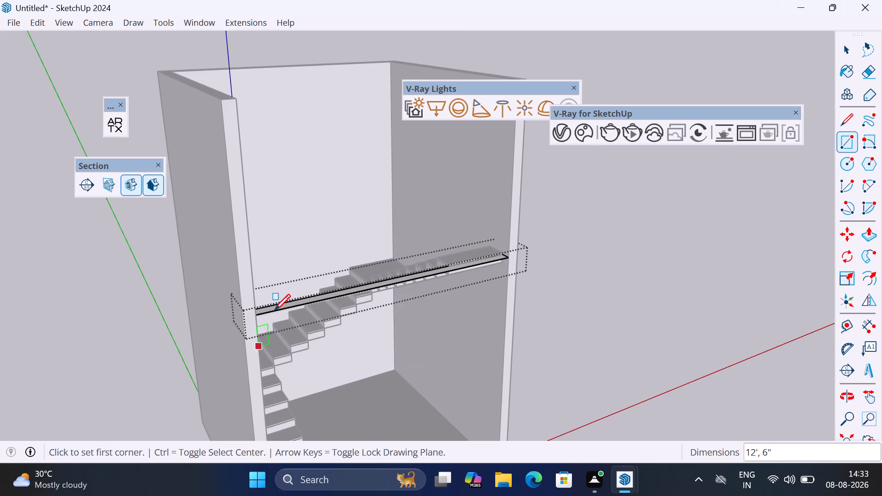
Push/Pull the narrow horizontal rectangle up 6" to give the slab its thickness.
{"action": "scroll", "coordinate": [277, 302], "scroll_direction": "up", "scroll_amount": 2}
{"action": "middle_click_drag", "start_coordinate": [277, 302], "coordinate": [354, 308]}
{"action": "scroll", "coordinate": [413, 335], "scroll_direction": "up", "scroll_amount": 4}
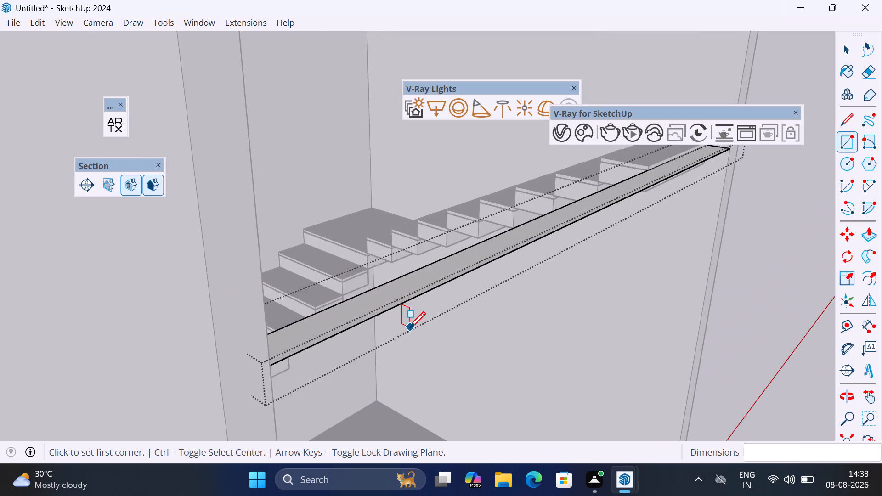
{"action": "key", "text": "p"}
{"action": "left_click", "coordinate": [385, 300]}
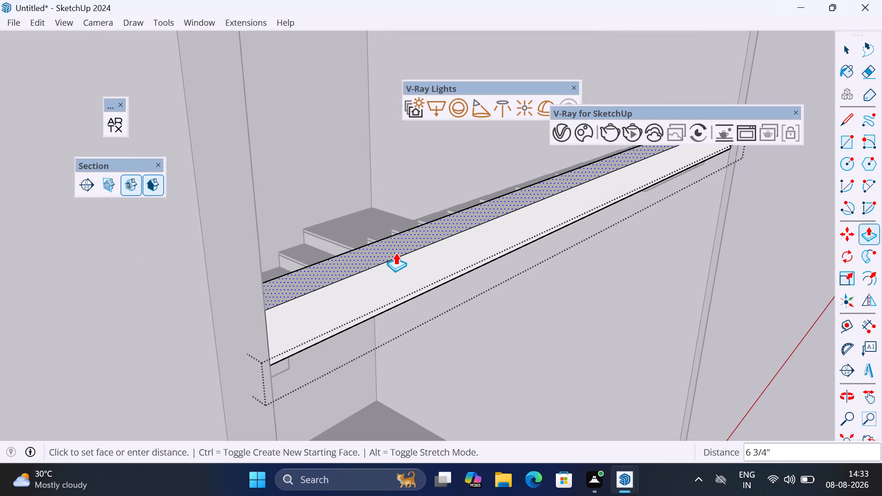
{"action": "type", "text": "6\""}
{"action": "key", "text": "Return"}
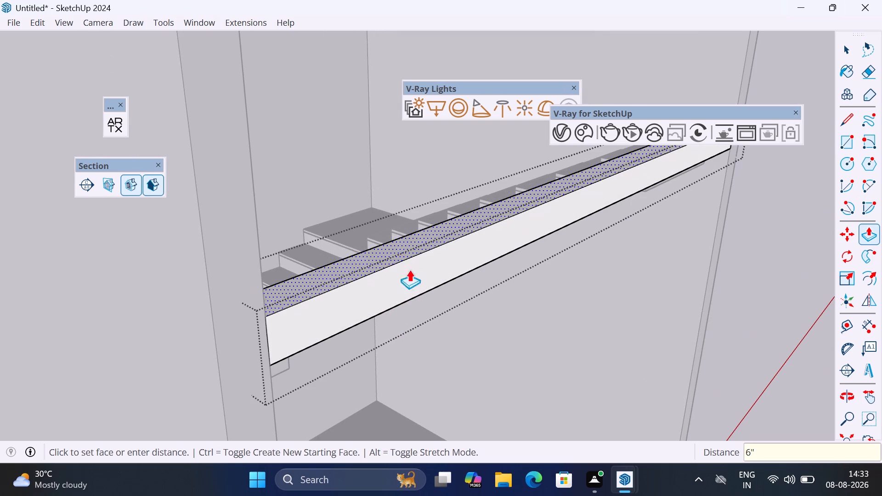
Extend the slab's front face outward, away from the stairwell, by about 8' 3" with Push/Pull.
{"action": "left_click", "coordinate": [396, 289]}
{"action": "scroll", "coordinate": [542, 277], "scroll_direction": "down", "scroll_amount": 7}
{"action": "scroll", "coordinate": [406, 264], "scroll_direction": "down", "scroll_amount": 7}
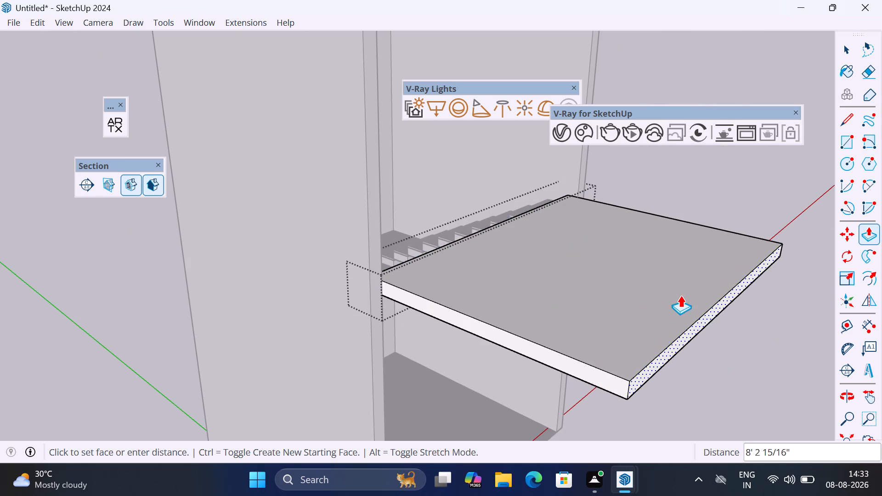
{"action": "left_click", "coordinate": [680, 295]}
Close the slab's group and start another new empty group.
{"action": "middle_click_drag", "start_coordinate": [473, 310], "coordinate": [360, 211]}
{"action": "scroll", "coordinate": [473, 310], "scroll_direction": "up", "scroll_amount": 1}
{"action": "middle_click_drag", "start_coordinate": [358, 211], "coordinate": [354, 209]}
{"action": "middle_click_drag", "start_coordinate": [349, 208], "coordinate": [320, 199]}
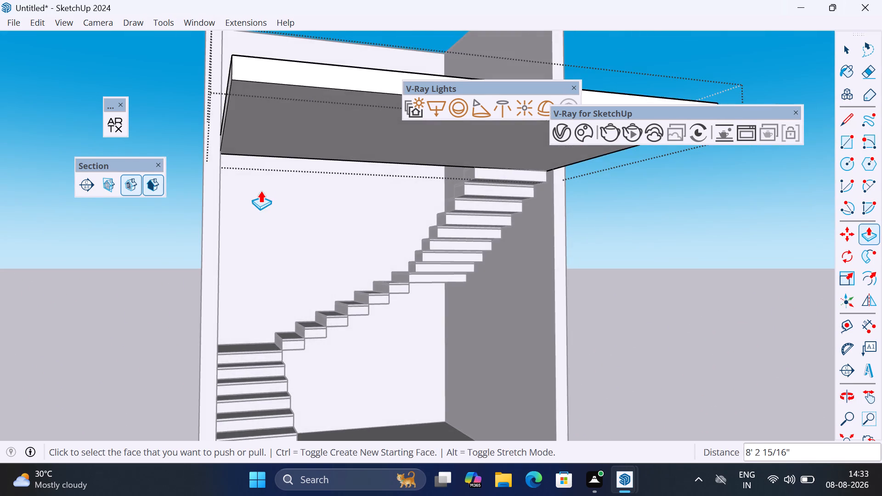
{"action": "scroll", "coordinate": [276, 191], "scroll_direction": "down", "scroll_amount": 4}
{"action": "scroll", "coordinate": [339, 193], "scroll_direction": "up", "scroll_amount": 1}
{"action": "middle_click_drag", "start_coordinate": [339, 193], "coordinate": [259, 189]}
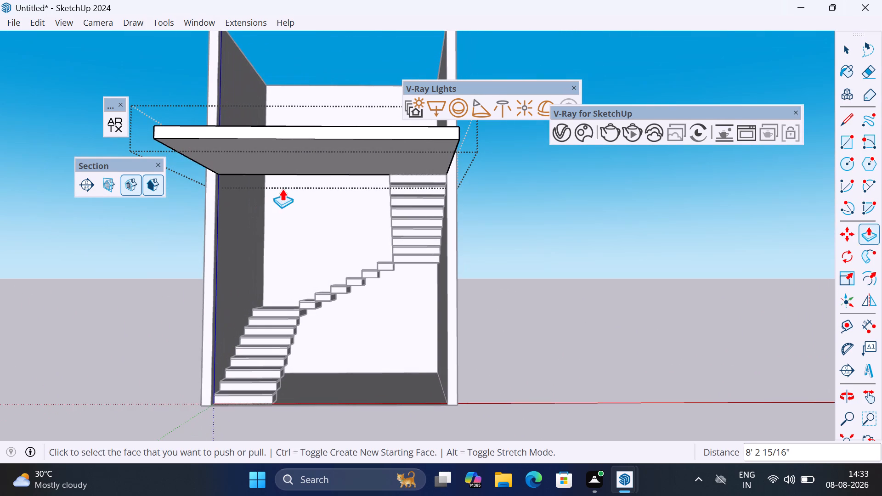
{"action": "key", "text": "space"}
{"action": "middle_click_drag", "start_coordinate": [326, 218], "coordinate": [260, 223]}
{"action": "scroll", "coordinate": [324, 219], "scroll_direction": "up", "scroll_amount": 1}
{"action": "left_click", "coordinate": [569, 212]}
{"action": "right_click", "coordinate": [566, 212]}
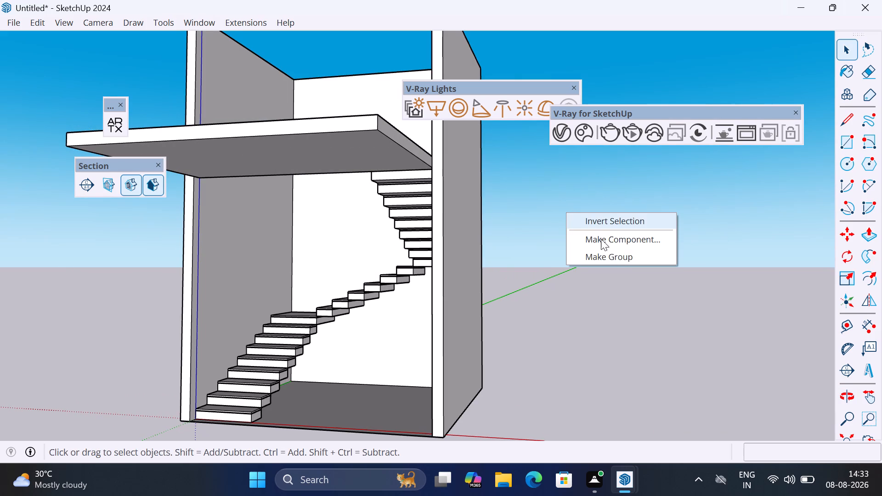
{"action": "left_click", "coordinate": [626, 261]}
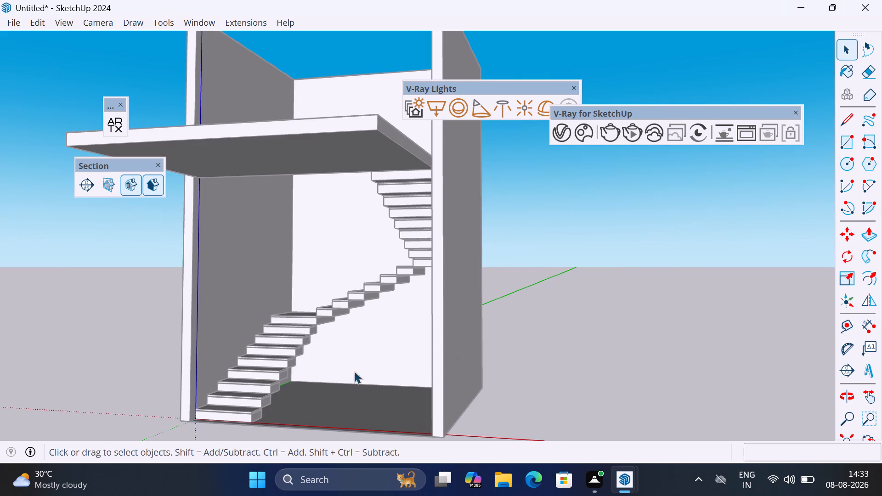
Draw a vertical rectangle about 6 3/4" by 11' 11" on the wall's inner face beside the first step, reaching up to the slab.
{"action": "middle_click_drag", "start_coordinate": [270, 283], "coordinate": [295, 272]}
{"action": "scroll", "coordinate": [390, 277], "scroll_direction": "down", "scroll_amount": 4}
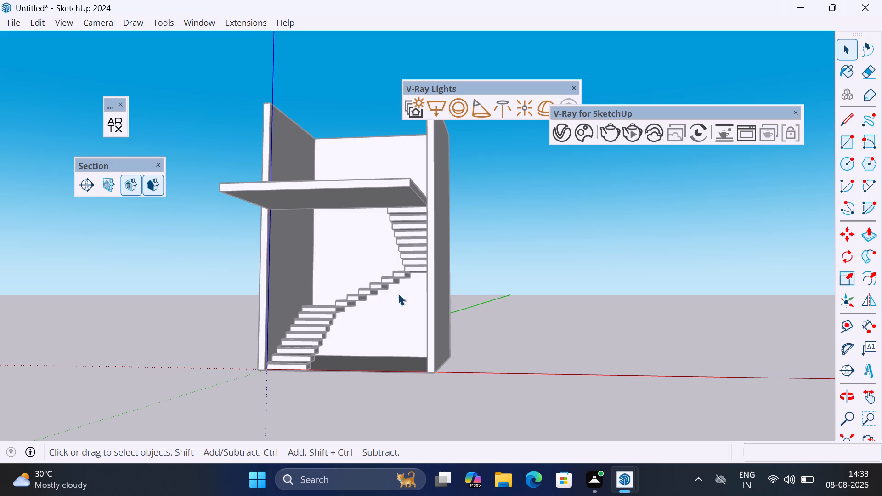
{"action": "middle_click_drag", "start_coordinate": [398, 293], "coordinate": [351, 293]}
{"action": "scroll", "coordinate": [256, 376], "scroll_direction": "up", "scroll_amount": 8}
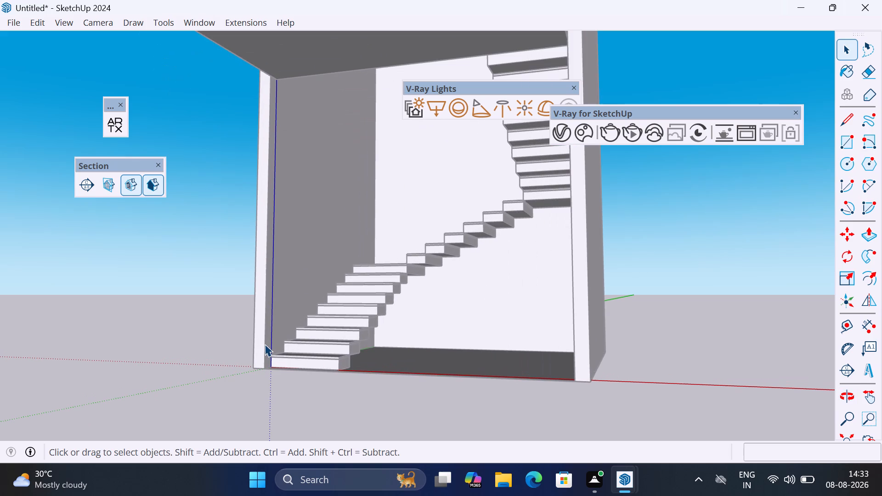
{"action": "scroll", "coordinate": [284, 346], "scroll_direction": "up", "scroll_amount": 2}
{"action": "middle_click_drag", "start_coordinate": [284, 346], "coordinate": [204, 355]}
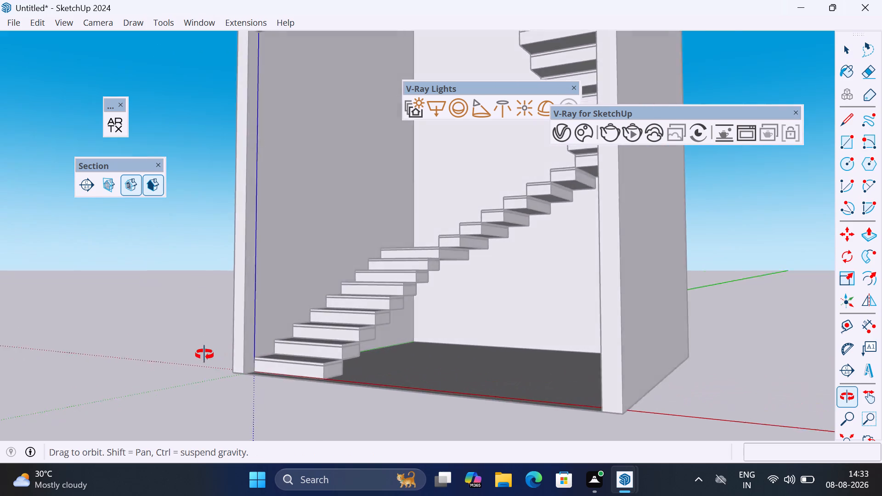
{"action": "middle_click_drag", "start_coordinate": [204, 355], "coordinate": [142, 363]}
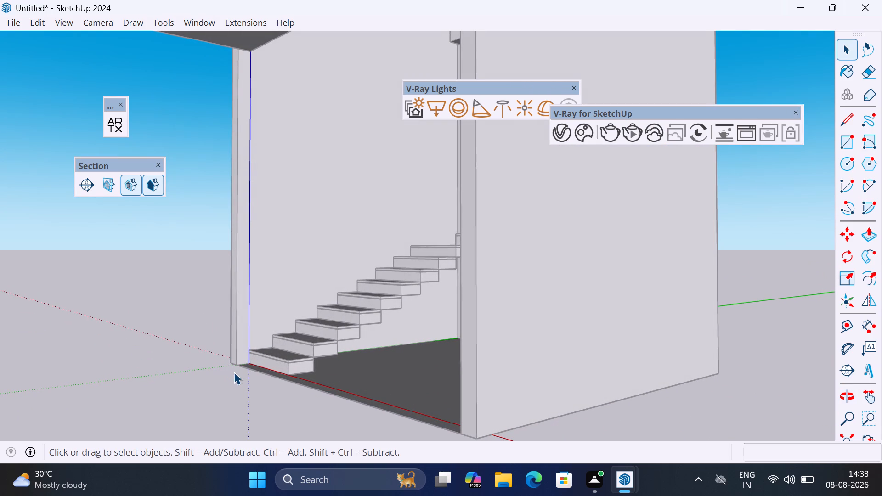
{"action": "key", "text": "r"}
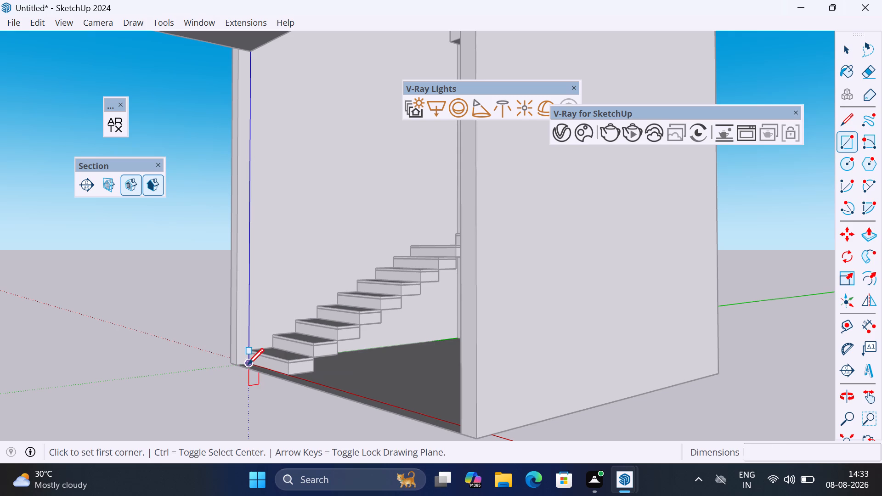
{"action": "left_click", "coordinate": [249, 362]}
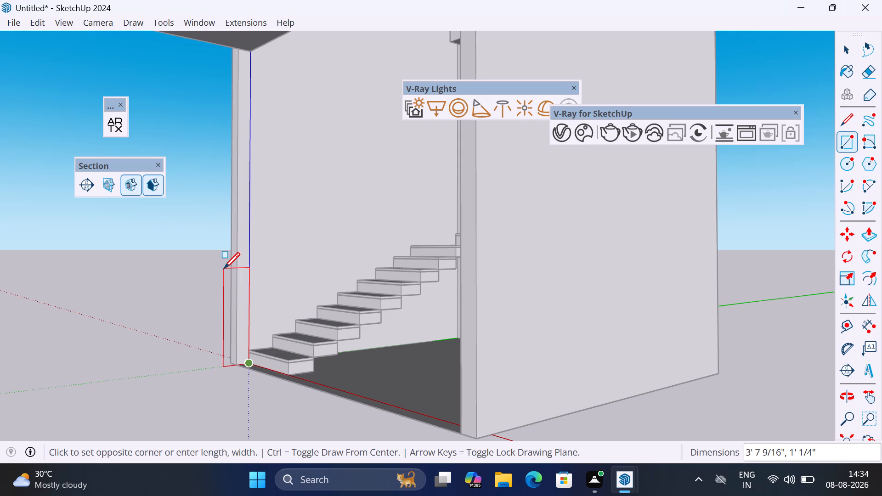
{"action": "key", "text": "Left"}
{"action": "key", "text": "Right"}
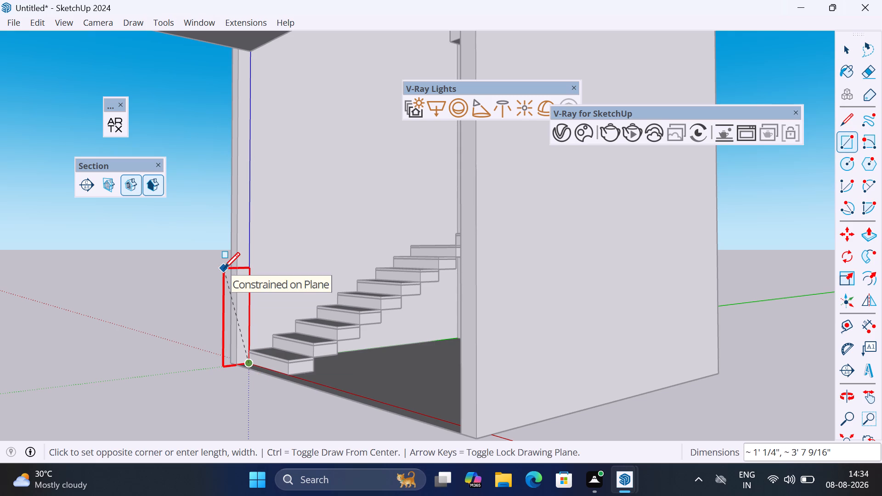
{"action": "left_click", "coordinate": [237, 47]}
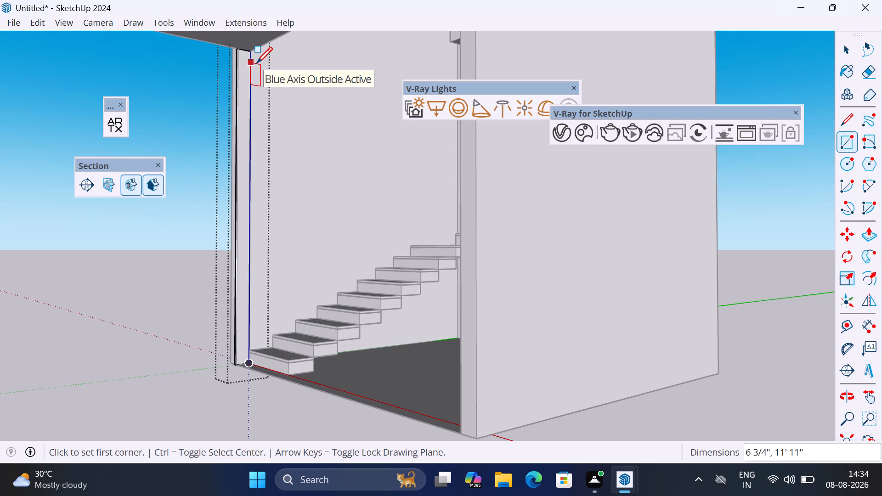
Push/Pull the vertical rectangle into a post with a thickness of 3".
{"action": "key", "text": "p"}
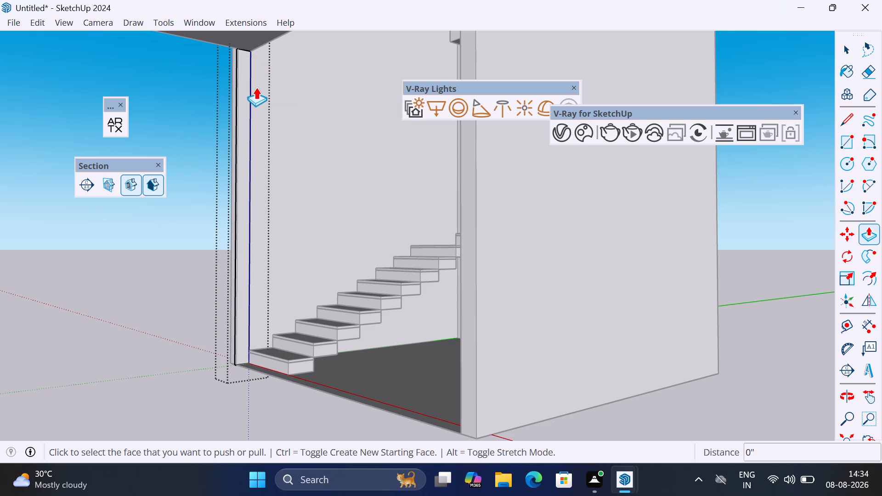
{"action": "left_click", "coordinate": [240, 95]}
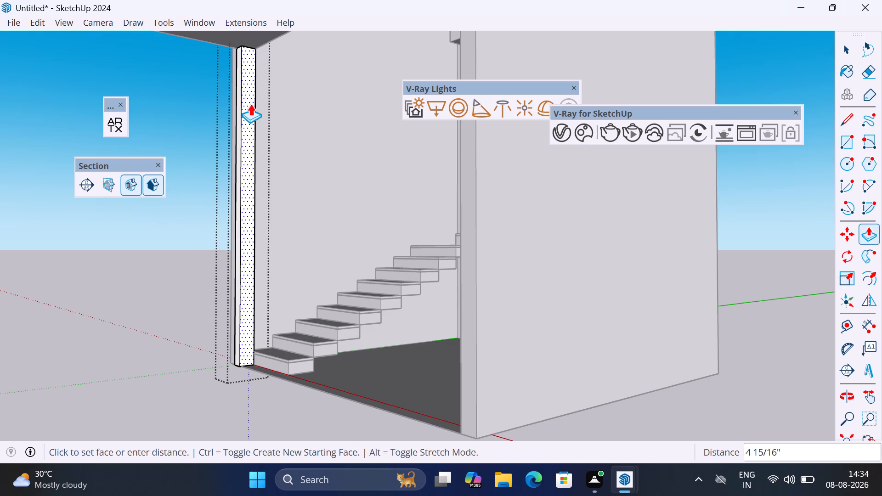
{"action": "type", "text": "2\""}
{"action": "key", "text": "Return"}
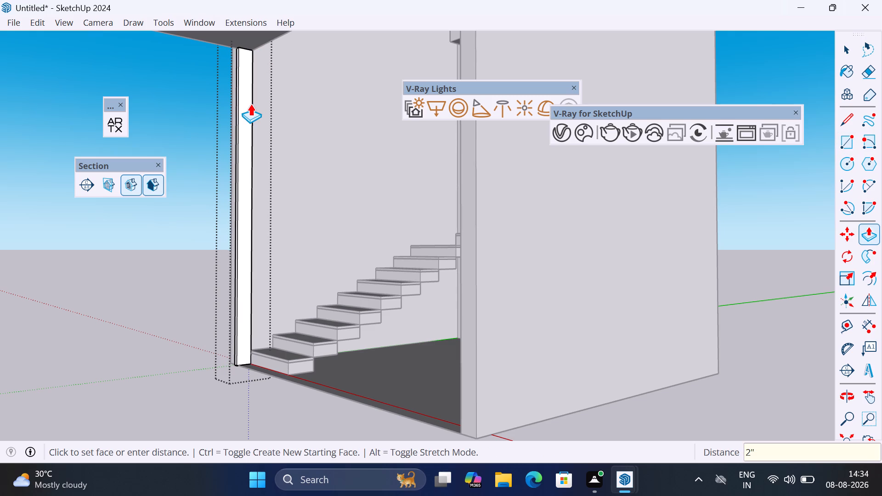
{"action": "type", "text": "3\""}
{"action": "key", "text": "Return"}
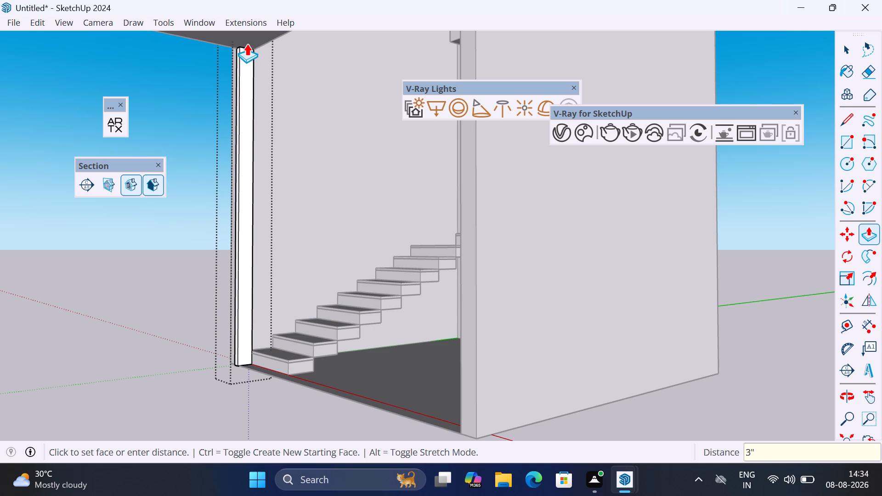
Push/Pull the post's top face downward 3" with a new starting face, marking off a separate block beneath the slab.
{"action": "left_click", "coordinate": [247, 44]}
{"action": "scroll", "coordinate": [242, 37], "scroll_direction": "up", "scroll_amount": 5}
{"action": "middle_click_drag", "start_coordinate": [242, 37], "coordinate": [285, 100]}
{"action": "scroll", "coordinate": [242, 37], "scroll_direction": "up", "scroll_amount": 2}
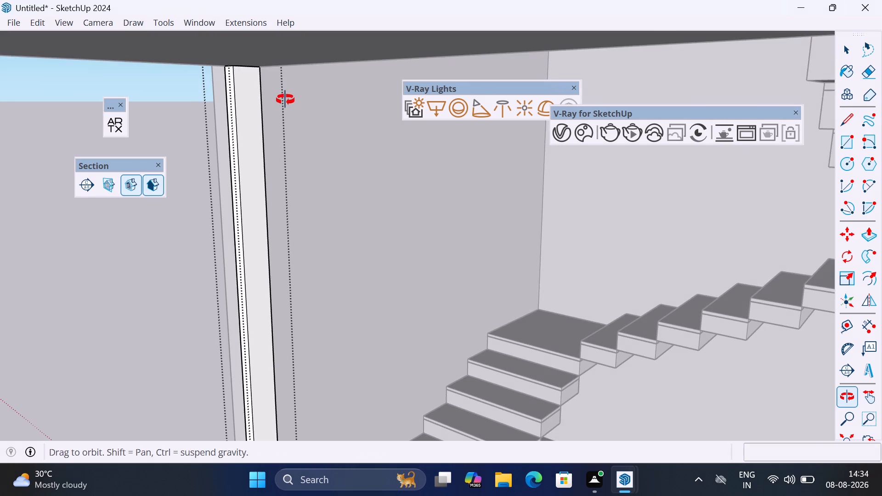
{"action": "middle_click_drag", "start_coordinate": [285, 100], "coordinate": [302, 113]}
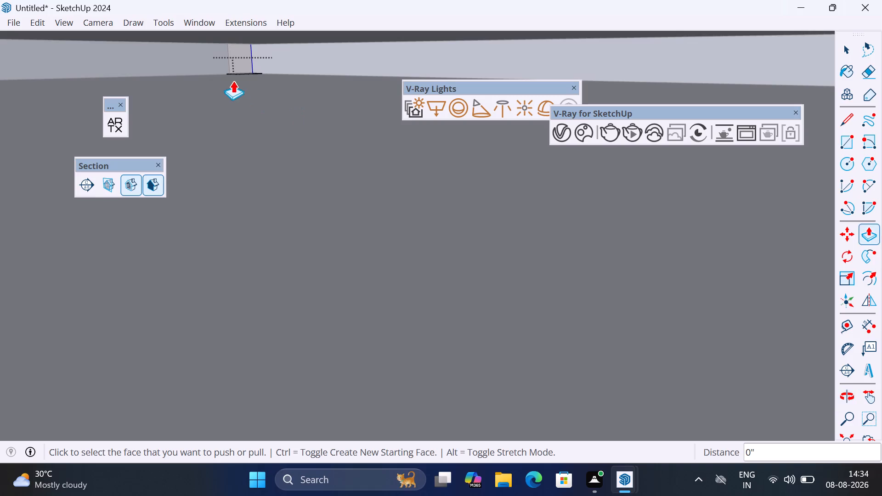
{"action": "scroll", "coordinate": [232, 66], "scroll_direction": "up", "scroll_amount": 19}
{"action": "middle_click_drag", "start_coordinate": [255, 77], "coordinate": [257, 89]}
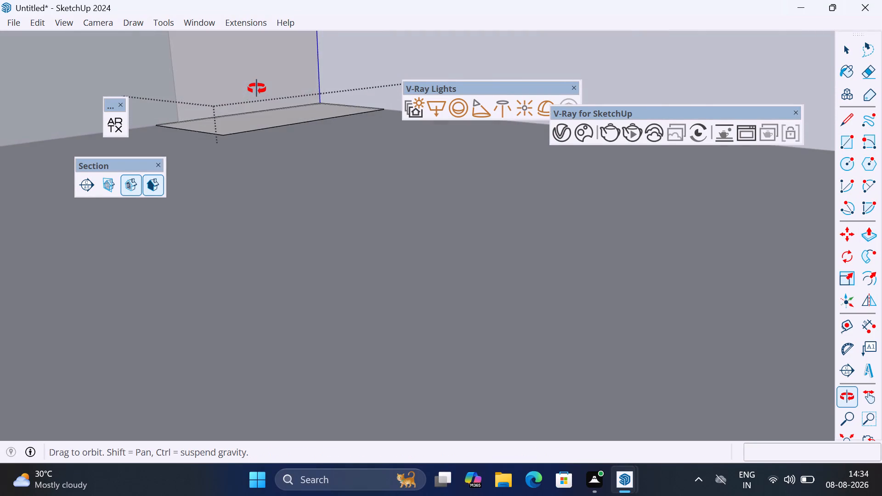
{"action": "middle_click_drag", "start_coordinate": [257, 89], "coordinate": [257, 91]}
{"action": "left_click", "coordinate": [280, 113]}
{"action": "scroll", "coordinate": [290, 165], "scroll_direction": "down", "scroll_amount": 6}
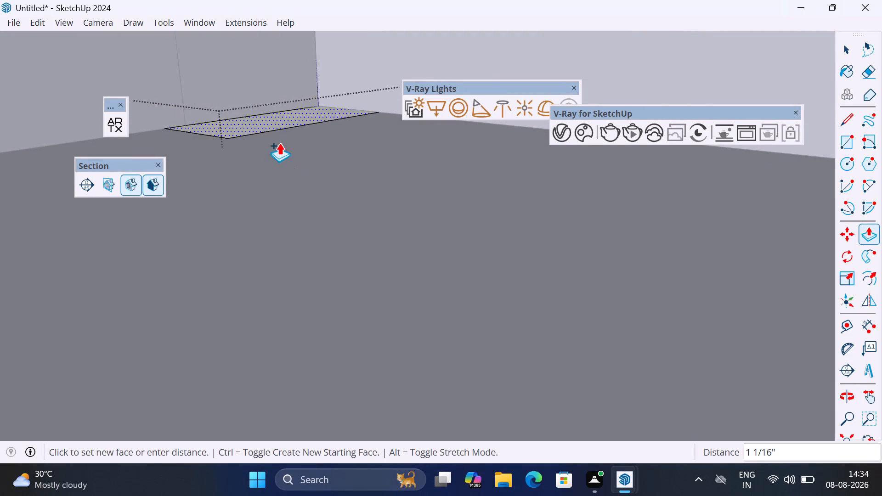
{"action": "middle_click_drag", "start_coordinate": [285, 177], "coordinate": [265, 46]}
{"action": "scroll", "coordinate": [265, 46], "scroll_direction": "down", "scroll_amount": 1}
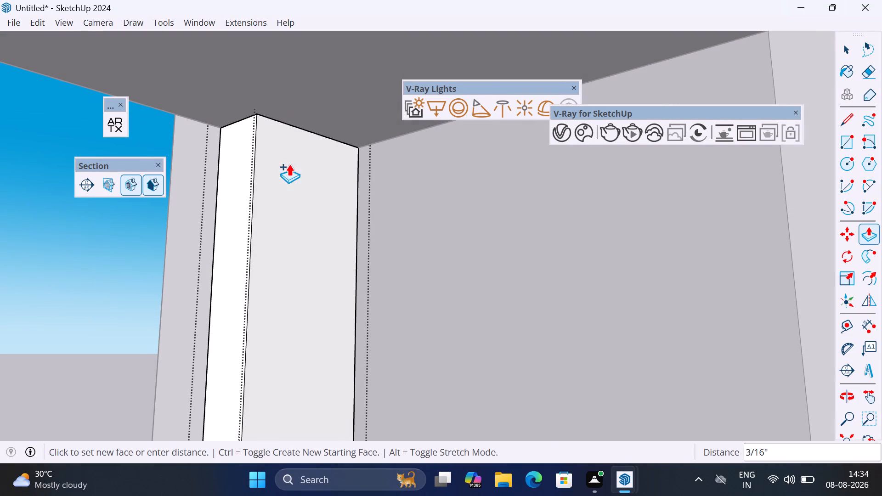
{"action": "type", "text": "3\""}
{"action": "key", "text": "Return"}
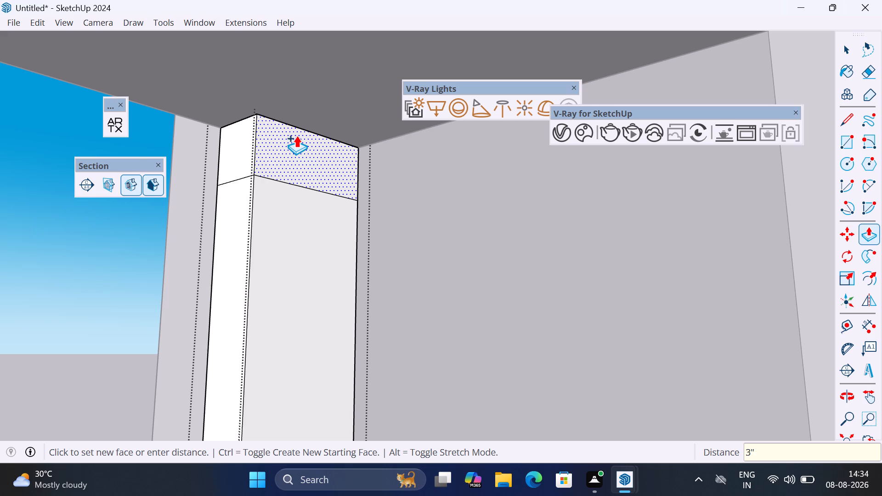
Push/Pull the top block's inner side face 11' 6" across the opening, forming a beam under the slab.
{"action": "left_click", "coordinate": [296, 135]}
{"action": "scroll", "coordinate": [314, 124], "scroll_direction": "down", "scroll_amount": 17}
{"action": "scroll", "coordinate": [288, 128], "scroll_direction": "down", "scroll_amount": 4}
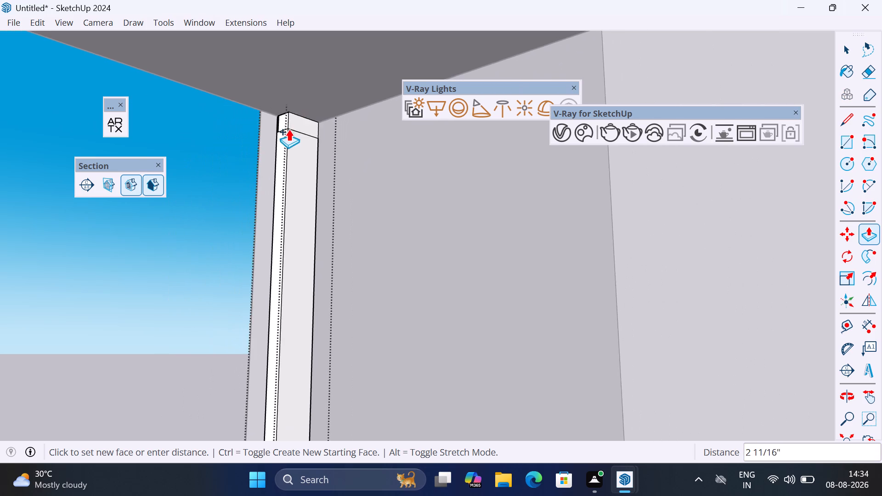
{"action": "scroll", "coordinate": [288, 129], "scroll_direction": "down", "scroll_amount": 16}
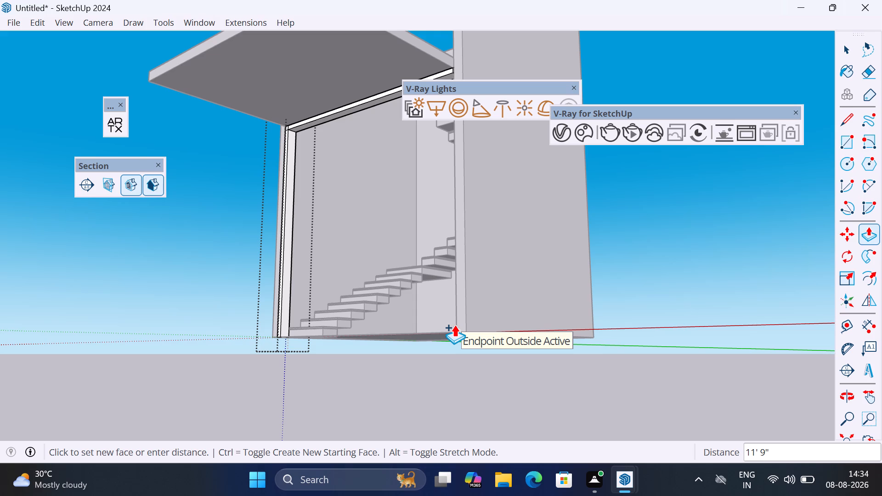
{"action": "type", "text": "11'"}
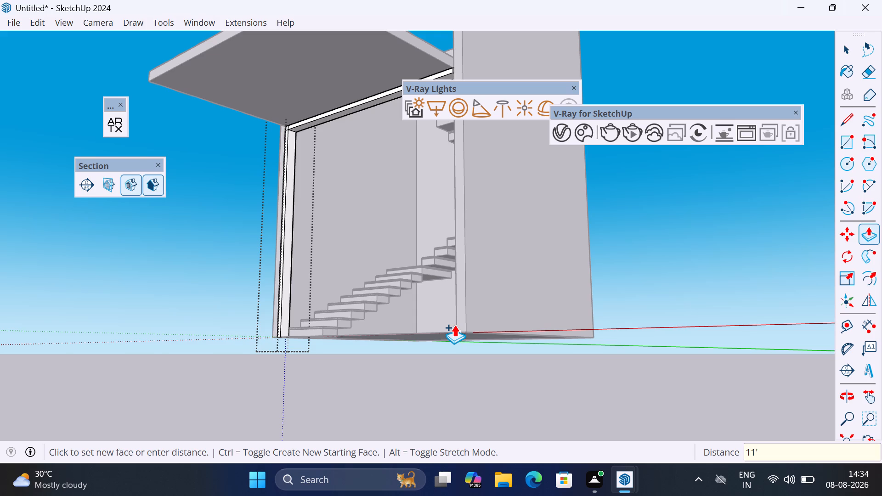
{"action": "type", "text": "6\""}
{"action": "key", "text": "Return"}
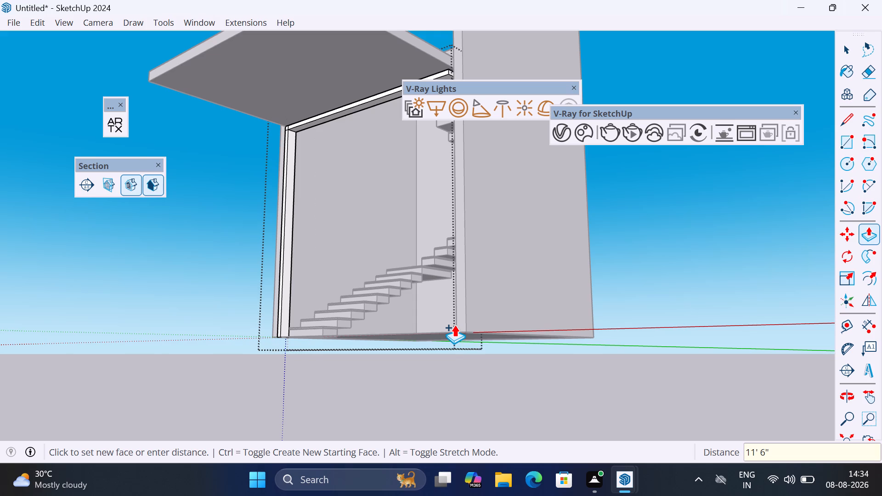
Push/Pull the beam's far end face another 3" to reach the opposite wall, keeping it as a separate end block.
{"action": "scroll", "coordinate": [457, 79], "scroll_direction": "up", "scroll_amount": 16}
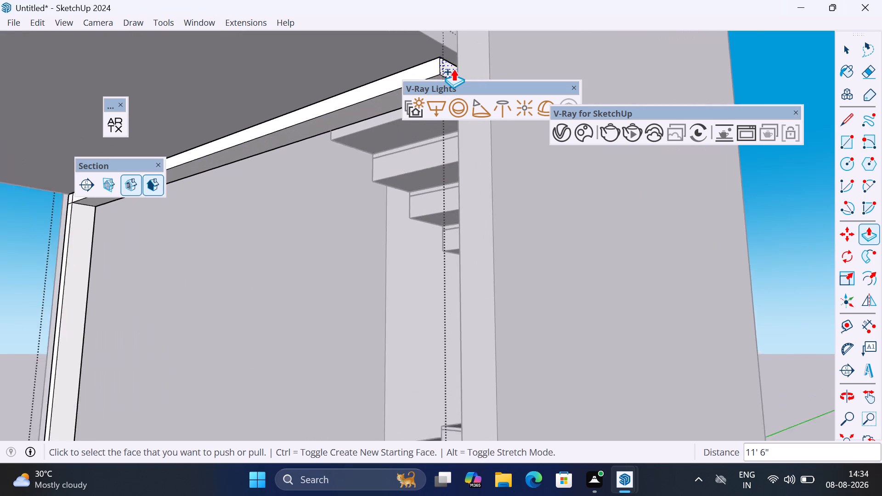
{"action": "left_click", "coordinate": [453, 69]}
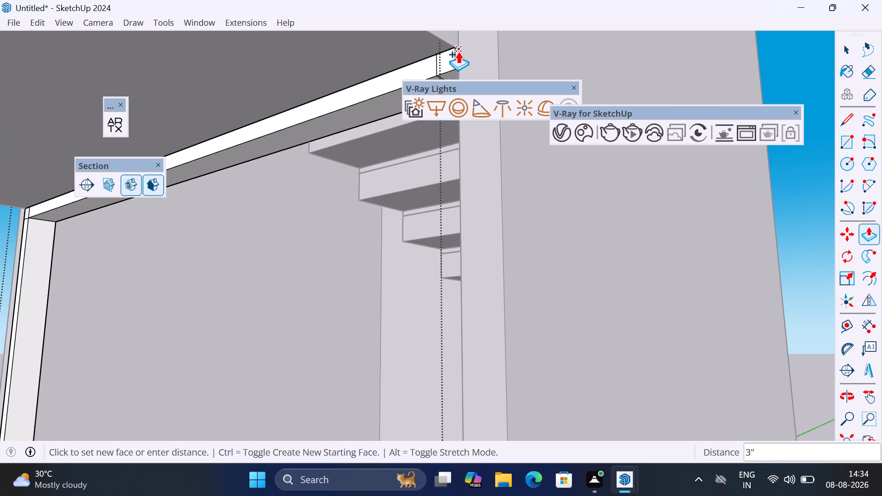
{"action": "left_click", "coordinate": [458, 46]}
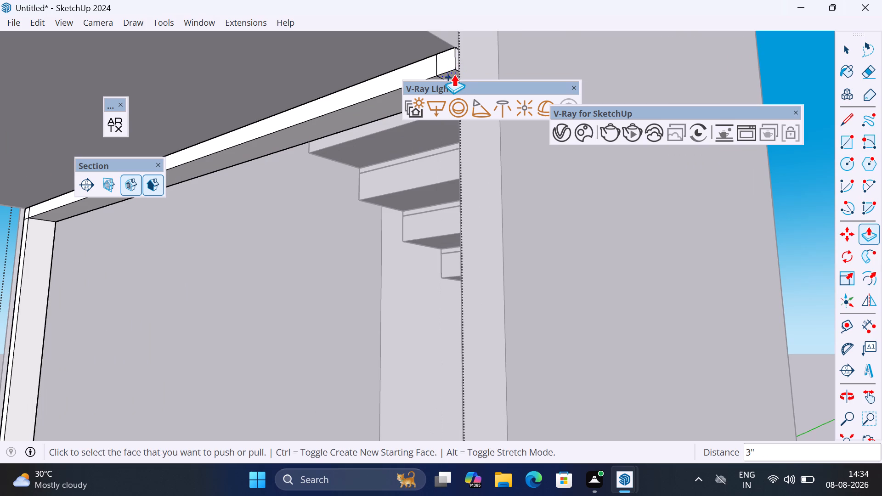
Push/Pull the end block's underside about 11' 8" down to the floor, forming the second post.
{"action": "left_click", "coordinate": [454, 74]}
{"action": "scroll", "coordinate": [452, 161], "scroll_direction": "down", "scroll_amount": 16}
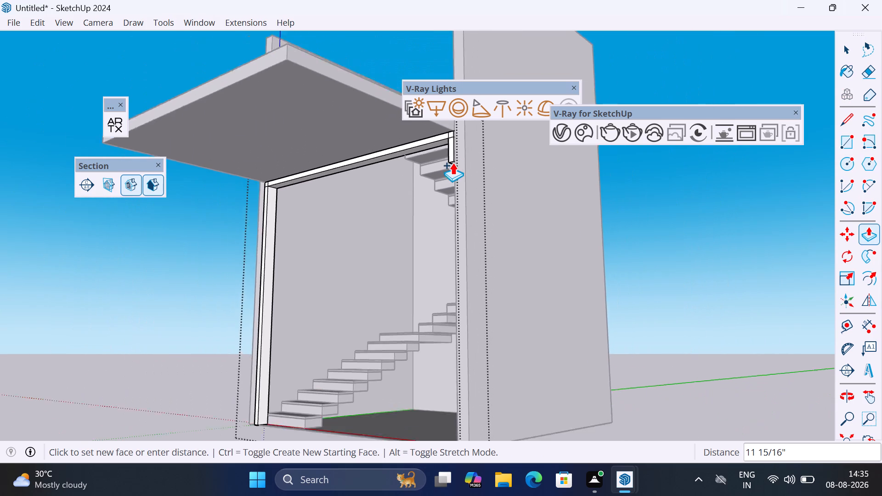
{"action": "scroll", "coordinate": [452, 163], "scroll_direction": "down", "scroll_amount": 1}
{"action": "left_click", "coordinate": [467, 400]}
Select the whole entrance frame geometry and clean it up with the FixIt 101 extension.
{"action": "middle_click_drag", "start_coordinate": [384, 214], "coordinate": [432, 223]}
{"action": "scroll", "coordinate": [384, 214], "scroll_direction": "up", "scroll_amount": 1}
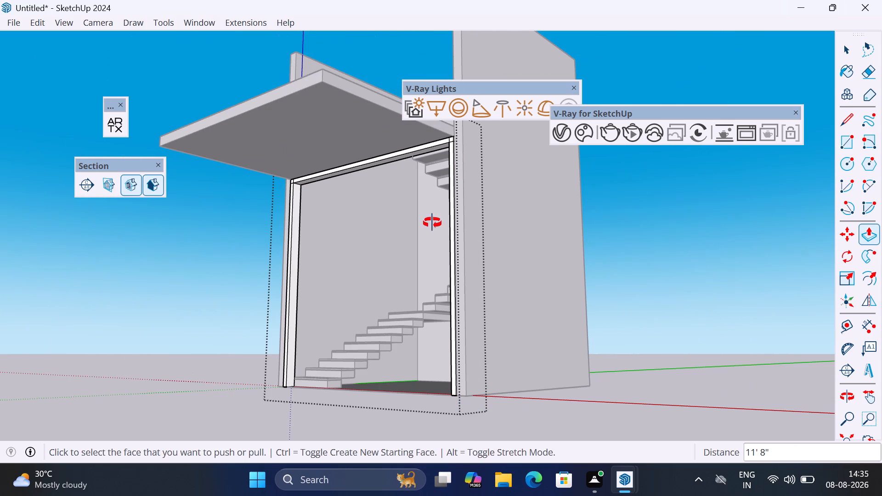
{"action": "middle_click_drag", "start_coordinate": [432, 223], "coordinate": [449, 223]}
{"action": "key", "text": "space"}
{"action": "triple_click", "coordinate": [396, 153]}
{"action": "double_click", "coordinate": [396, 153]}
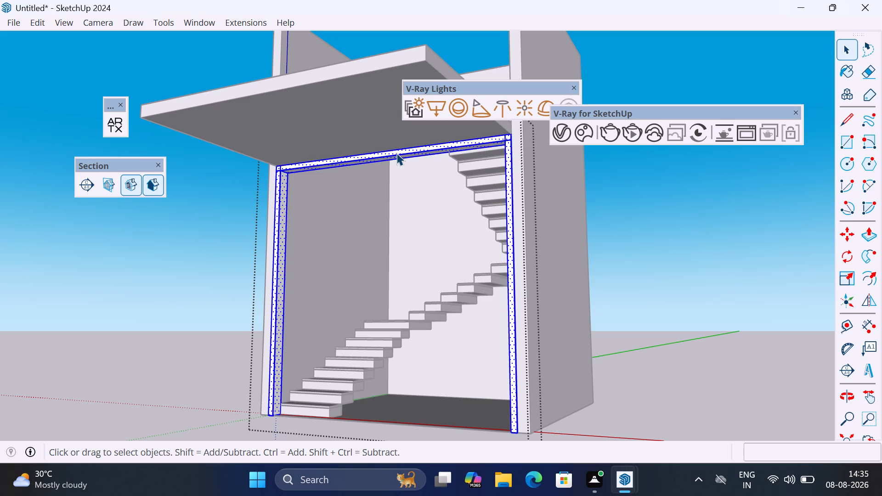
{"action": "left_click", "coordinate": [249, 25]}
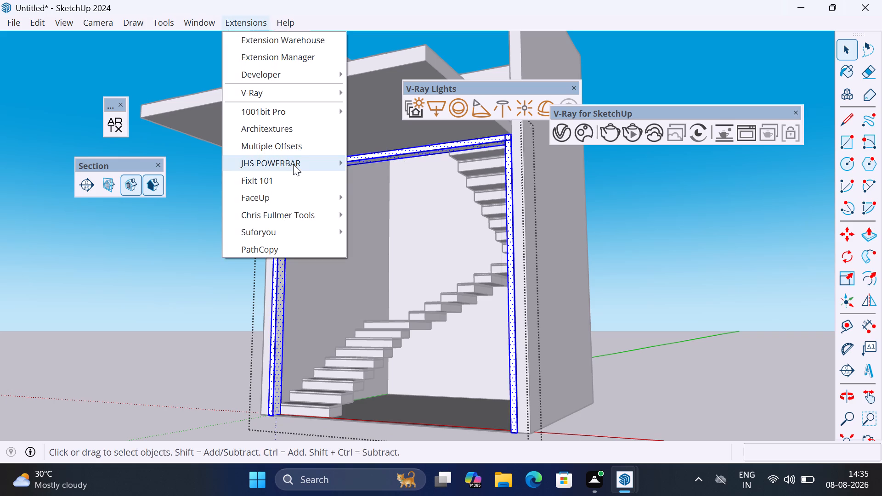
{"action": "left_click", "coordinate": [290, 177]}
{"action": "left_click", "coordinate": [504, 306]}
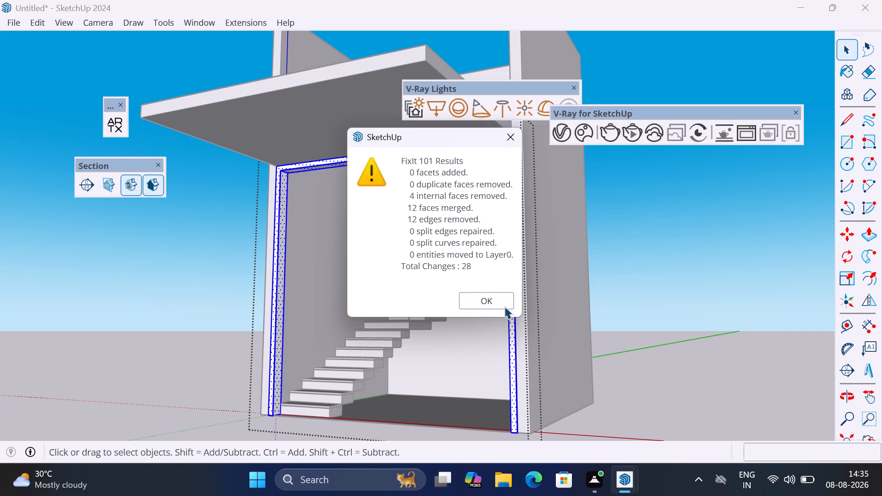
Open the walls group, move the side wall beside the first flight 3" outward along the red axis, and close the group.
{"action": "middle_click_drag", "start_coordinate": [509, 208], "coordinate": [535, 214]}
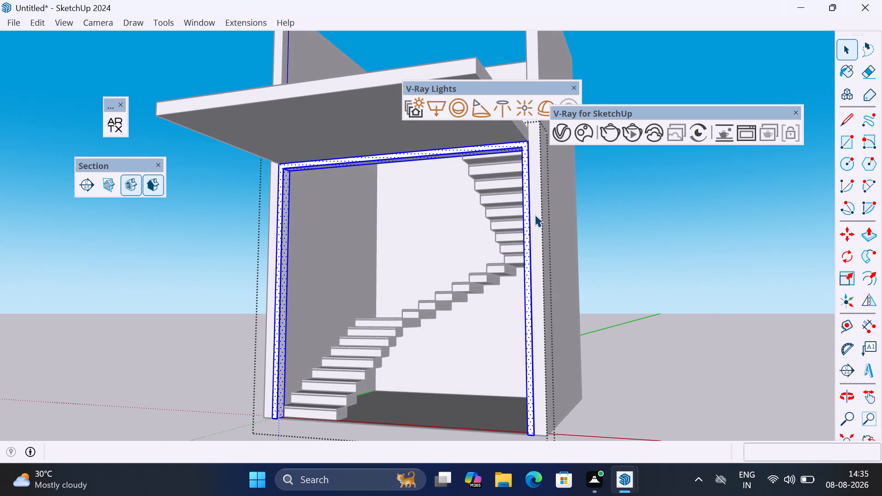
{"action": "middle_click_drag", "start_coordinate": [538, 234], "coordinate": [489, 250]}
{"action": "scroll", "coordinate": [498, 235], "scroll_direction": "down", "scroll_amount": 3}
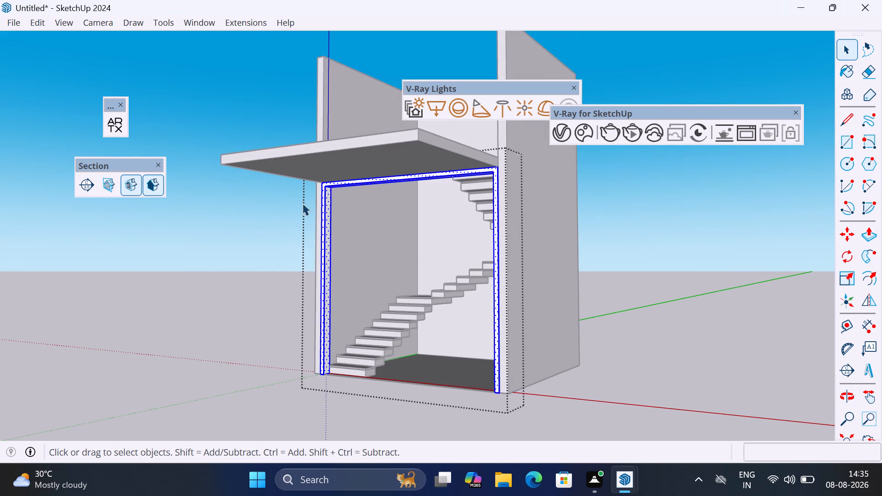
{"action": "scroll", "coordinate": [307, 192], "scroll_direction": "down", "scroll_amount": 4}
{"action": "scroll", "coordinate": [310, 195], "scroll_direction": "up", "scroll_amount": 1}
{"action": "middle_click_drag", "start_coordinate": [317, 199], "coordinate": [374, 210]}
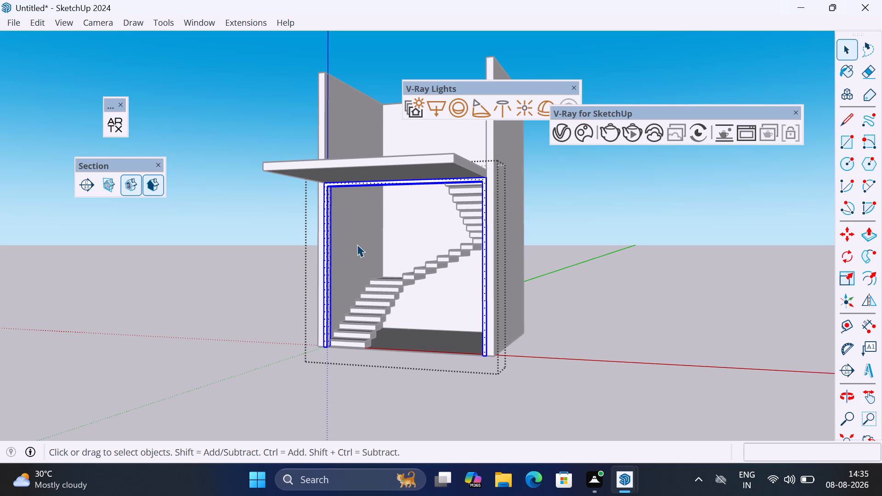
{"action": "double_click", "coordinate": [357, 244]}
{"action": "scroll", "coordinate": [367, 231], "scroll_direction": "down", "scroll_amount": 6}
{"action": "middle_click_drag", "start_coordinate": [375, 224], "coordinate": [430, 234]}
{"action": "left_click_drag", "start_coordinate": [305, 85], "coordinate": [396, 357]}
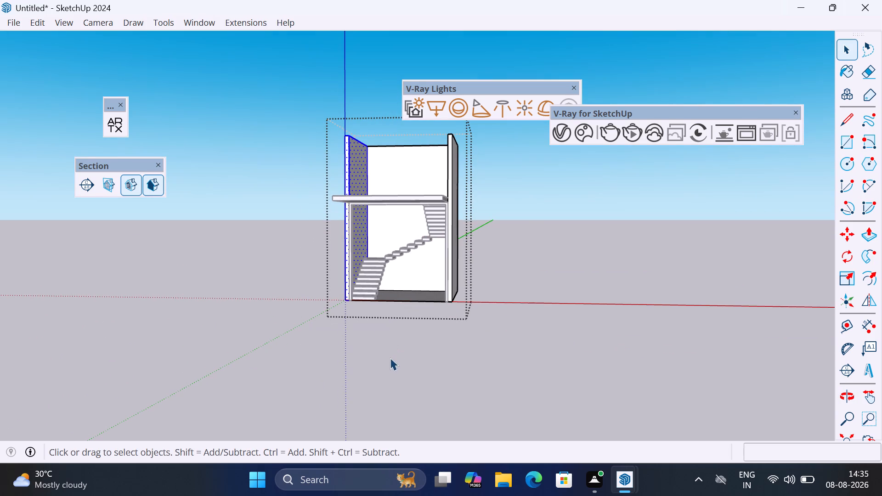
{"action": "key", "text": "m"}
{"action": "left_click", "coordinate": [415, 346]}
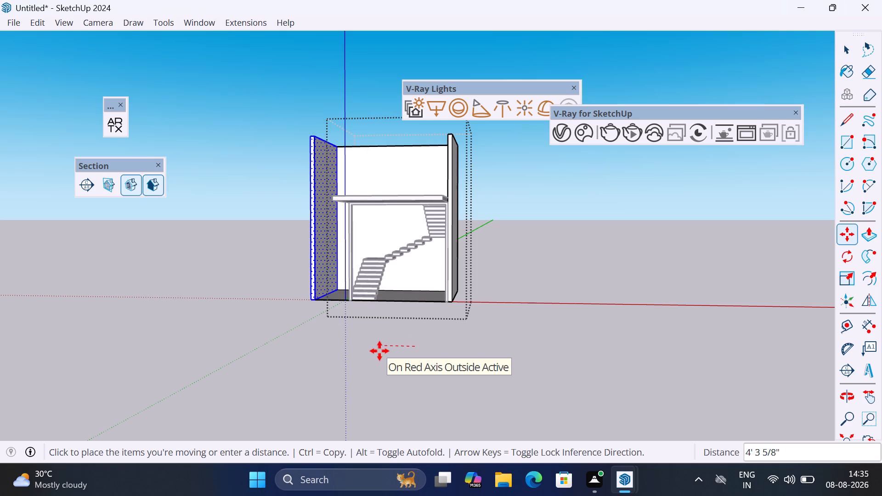
{"action": "type", "text": "3\""}
{"action": "key", "text": "Return"}
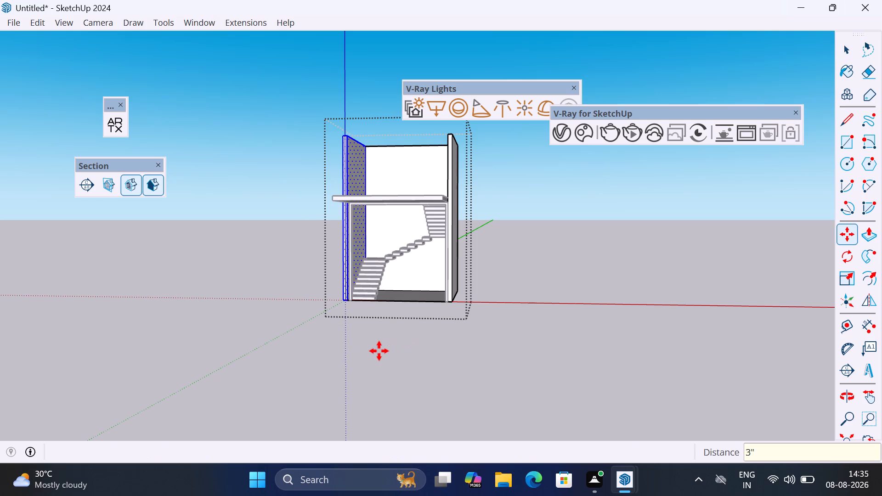
{"action": "scroll", "coordinate": [379, 270], "scroll_direction": "up", "scroll_amount": 5}
{"action": "scroll", "coordinate": [327, 293], "scroll_direction": "up", "scroll_amount": 5}
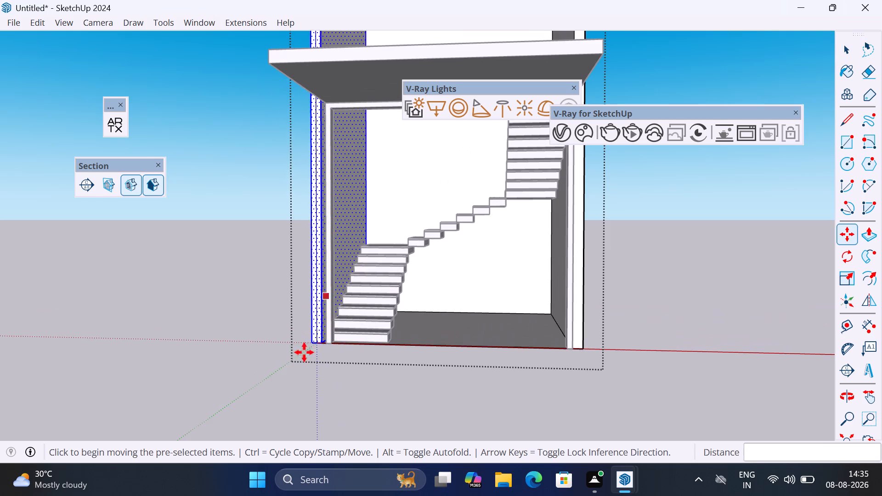
{"action": "key", "text": "space"}
{"action": "left_click", "coordinate": [283, 380]}
Open the entrance frame group and move the post beside the first step 3" outward against the shifted wall.
{"action": "scroll", "coordinate": [324, 306], "scroll_direction": "up", "scroll_amount": 8}
{"action": "middle_click", "coordinate": [328, 313]}
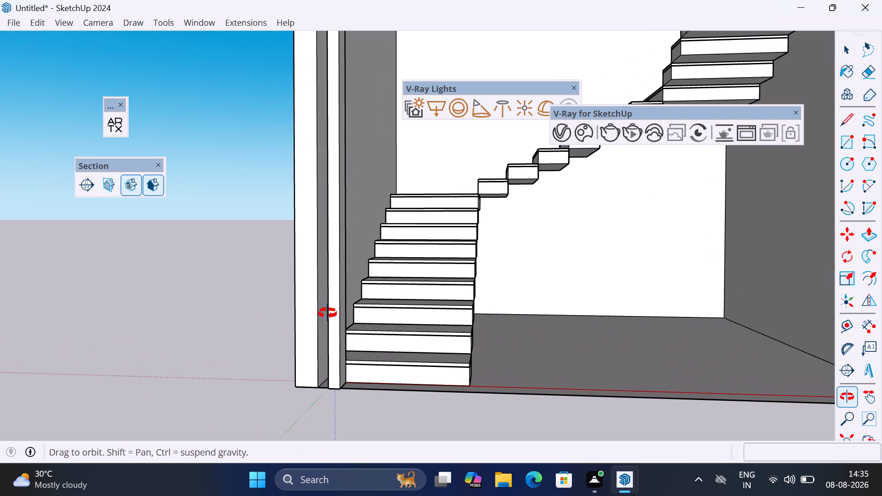
{"action": "triple_click", "coordinate": [333, 322]}
{"action": "scroll", "coordinate": [420, 271], "scroll_direction": "down", "scroll_amount": 13}
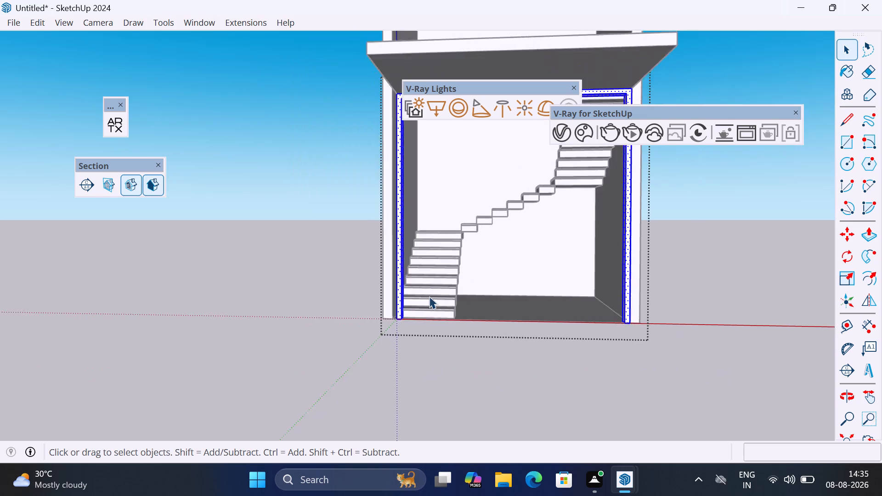
{"action": "left_click_drag", "start_coordinate": [369, 102], "coordinate": [474, 411]}
{"action": "scroll", "coordinate": [418, 295], "scroll_direction": "up", "scroll_amount": 8}
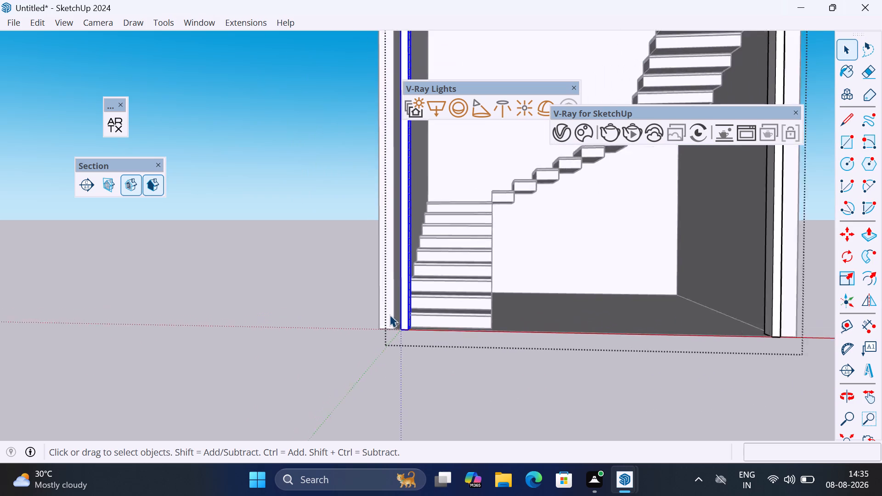
{"action": "scroll", "coordinate": [390, 315], "scroll_direction": "up", "scroll_amount": 20}
{"action": "key", "text": "m"}
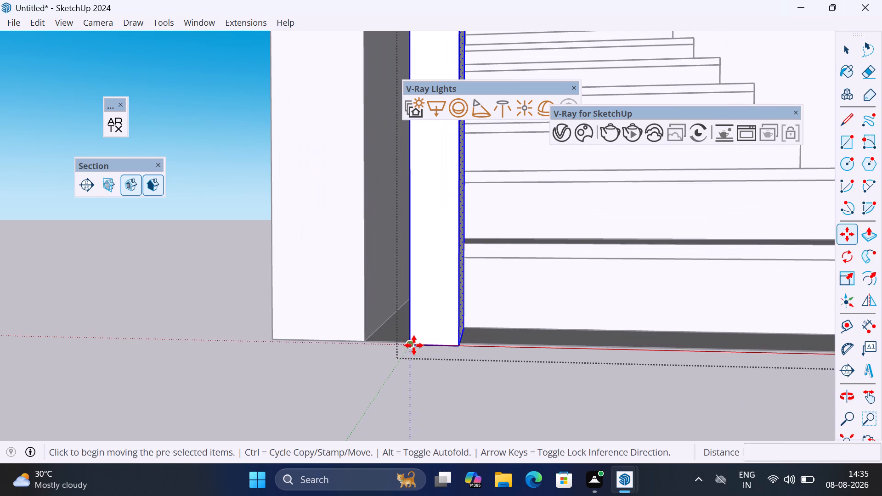
{"action": "left_click", "coordinate": [414, 345]}
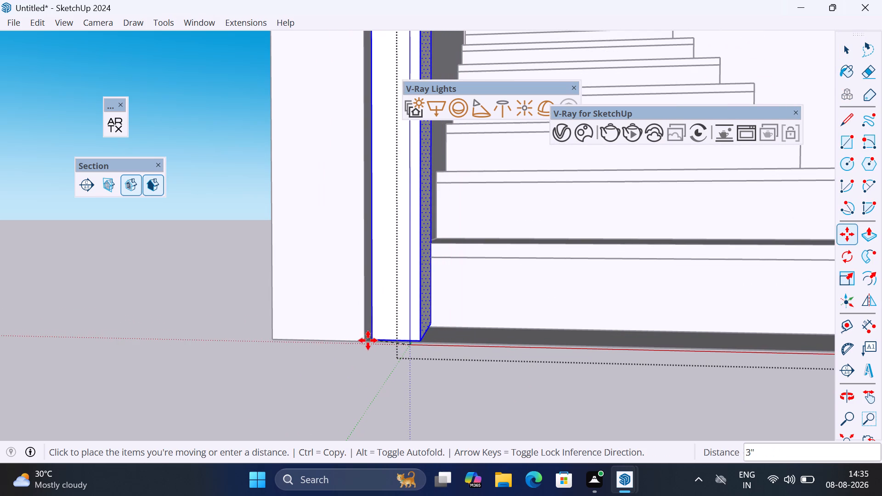
{"action": "left_click", "coordinate": [365, 340]}
Examine the widened entrance frame, its beam under the slab, and the staircase behind it from the front.
{"action": "scroll", "coordinate": [383, 368], "scroll_direction": "down", "scroll_amount": 14}
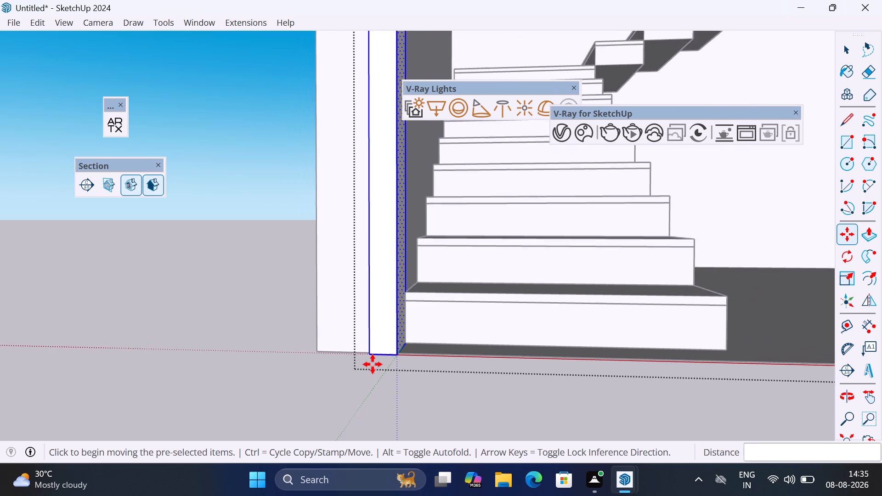
{"action": "scroll", "coordinate": [373, 364], "scroll_direction": "down", "scroll_amount": 14}
{"action": "scroll", "coordinate": [428, 366], "scroll_direction": "down", "scroll_amount": 5}
{"action": "middle_click_drag", "start_coordinate": [433, 379], "coordinate": [447, 337]}
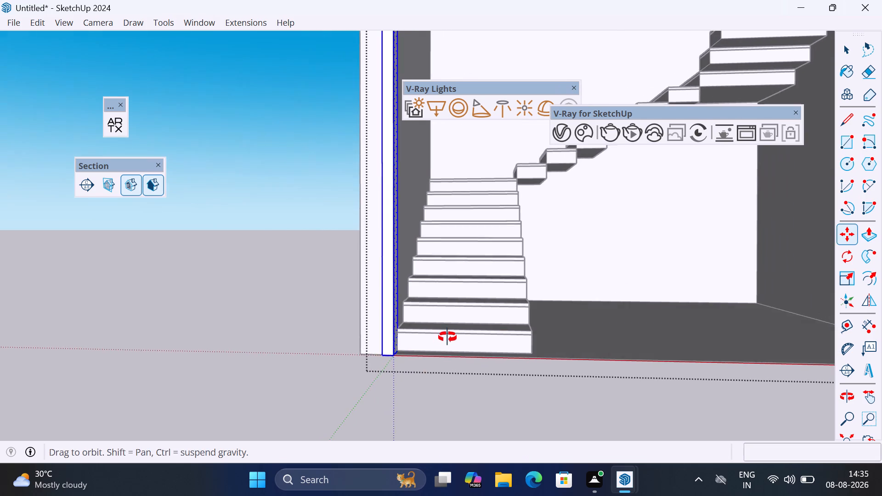
{"action": "middle_click_drag", "start_coordinate": [447, 337], "coordinate": [404, 366]}
{"action": "scroll", "coordinate": [367, 394], "scroll_direction": "down", "scroll_amount": 5}
{"action": "scroll", "coordinate": [360, 399], "scroll_direction": "down", "scroll_amount": 20}
{"action": "scroll", "coordinate": [360, 399], "scroll_direction": "down", "scroll_amount": 1}
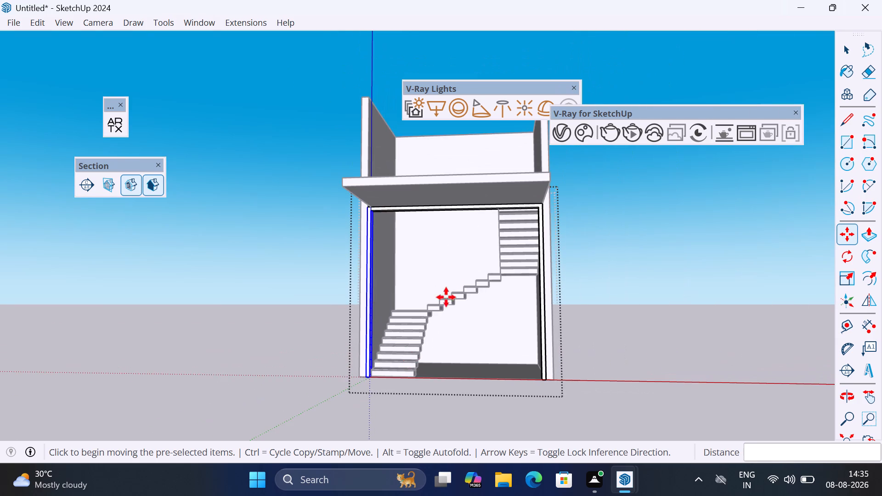
{"action": "scroll", "coordinate": [459, 265], "scroll_direction": "up", "scroll_amount": 2}
{"action": "middle_click_drag", "start_coordinate": [459, 265], "coordinate": [412, 242]}
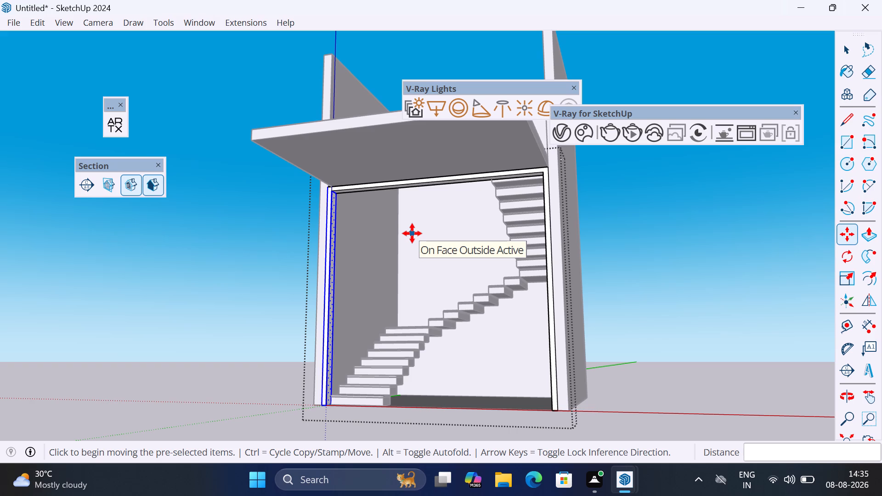
{"action": "scroll", "coordinate": [413, 232], "scroll_direction": "up", "scroll_amount": 4}
{"action": "middle_click_drag", "start_coordinate": [430, 235], "coordinate": [425, 233], "text": "shift"}
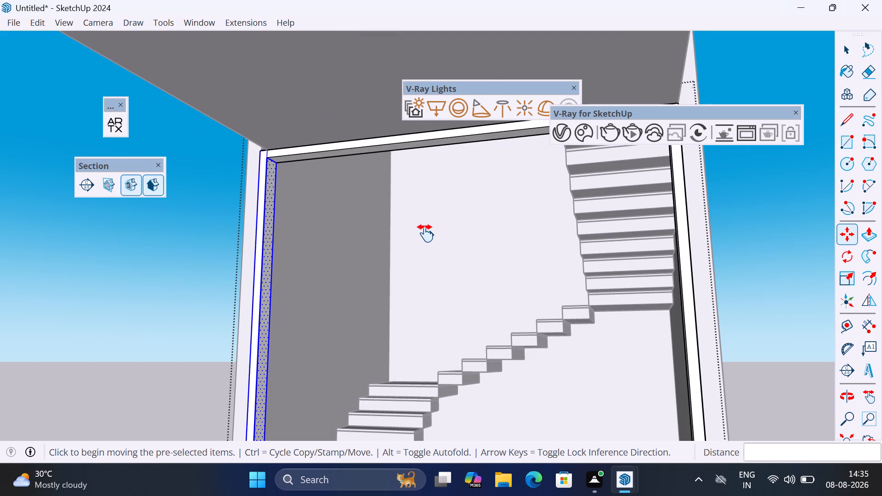
Examine the staircase flights, entrance frame and upper slab from several angles, close up and as a whole.
{"action": "middle_click_drag", "start_coordinate": [425, 233], "coordinate": [404, 187], "text": "shift"}
{"action": "scroll", "coordinate": [439, 183], "scroll_direction": "up", "scroll_amount": 1}
{"action": "middle_click_drag", "start_coordinate": [478, 214], "coordinate": [493, 219]}
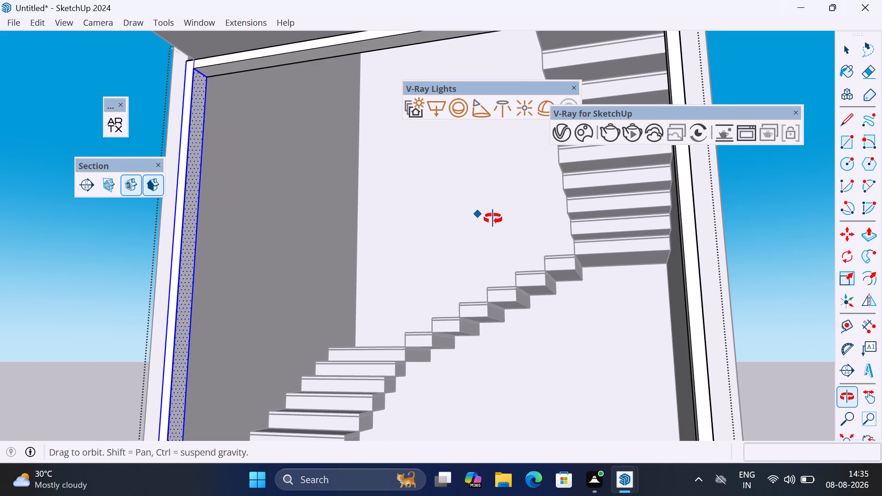
{"action": "middle_click_drag", "start_coordinate": [493, 219], "coordinate": [547, 259]}
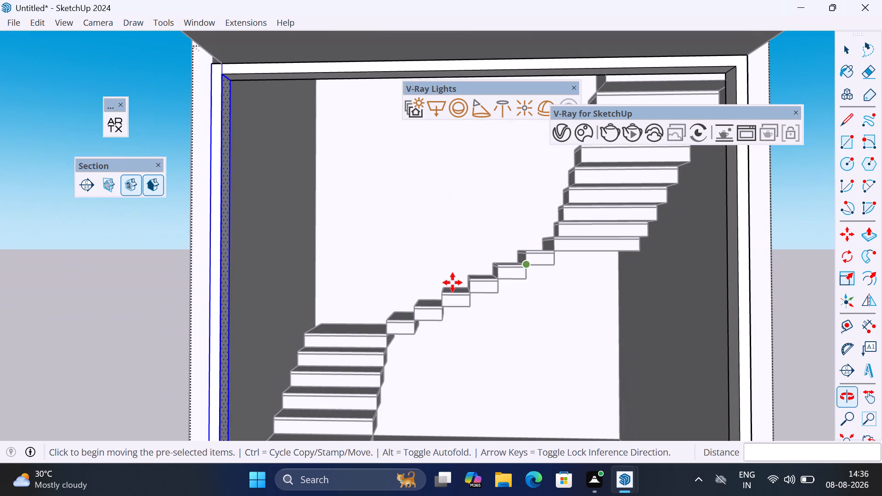
{"action": "middle_click_drag", "start_coordinate": [451, 282], "coordinate": [461, 282]}
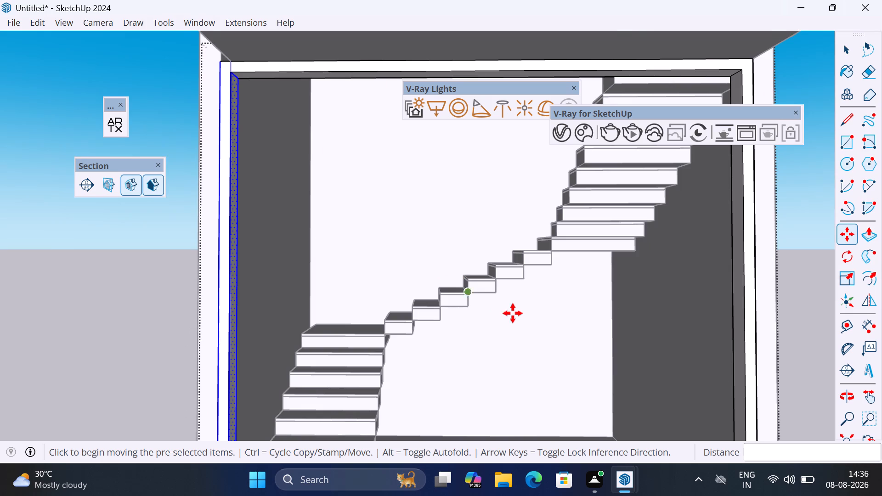
{"action": "scroll", "coordinate": [513, 313], "scroll_direction": "up", "scroll_amount": 2}
{"action": "middle_click_drag", "start_coordinate": [497, 301], "coordinate": [475, 291], "text": "shift"}
{"action": "scroll", "coordinate": [475, 291], "scroll_direction": "up", "scroll_amount": 1, "text": "shift"}
{"action": "scroll", "coordinate": [585, 302], "scroll_direction": "down", "scroll_amount": 2}
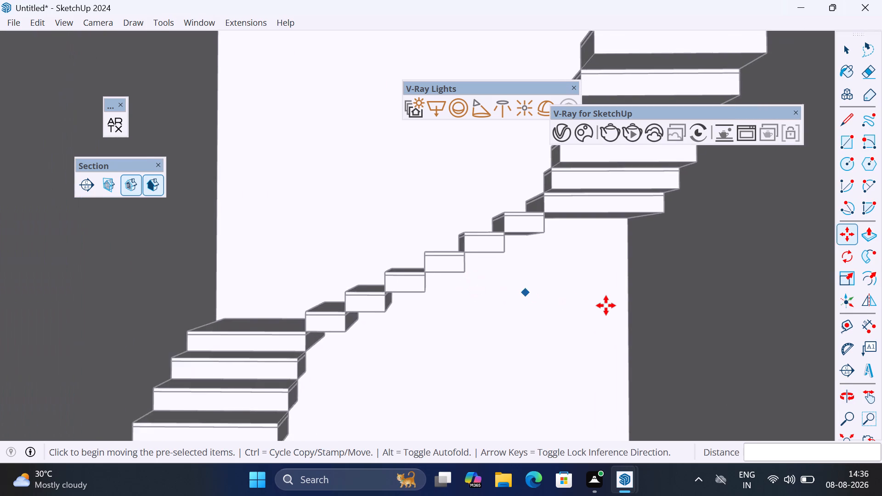
{"action": "scroll", "coordinate": [613, 312], "scroll_direction": "down", "scroll_amount": 3}
{"action": "middle_click_drag", "start_coordinate": [619, 316], "coordinate": [532, 305]}
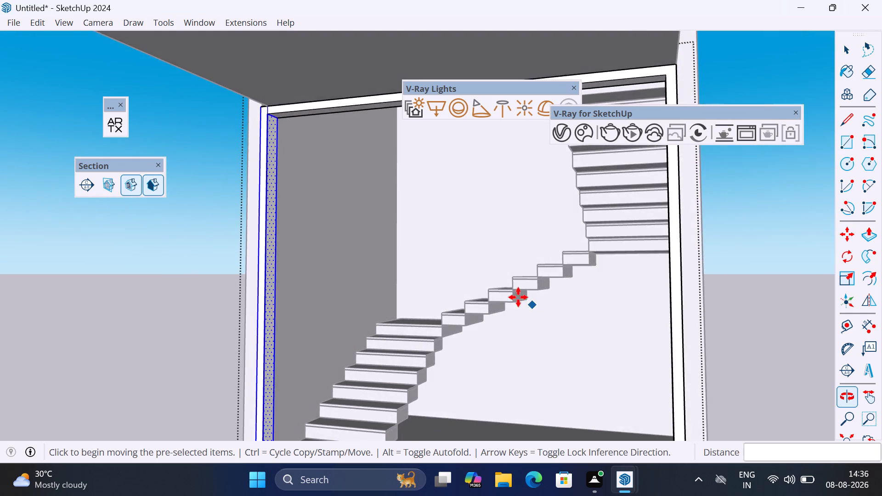
{"action": "scroll", "coordinate": [500, 282], "scroll_direction": "down", "scroll_amount": 3}
{"action": "scroll", "coordinate": [473, 326], "scroll_direction": "up", "scroll_amount": 1}
{"action": "scroll", "coordinate": [447, 297], "scroll_direction": "down", "scroll_amount": 1}
{"action": "middle_click_drag", "start_coordinate": [475, 285], "coordinate": [493, 343]}
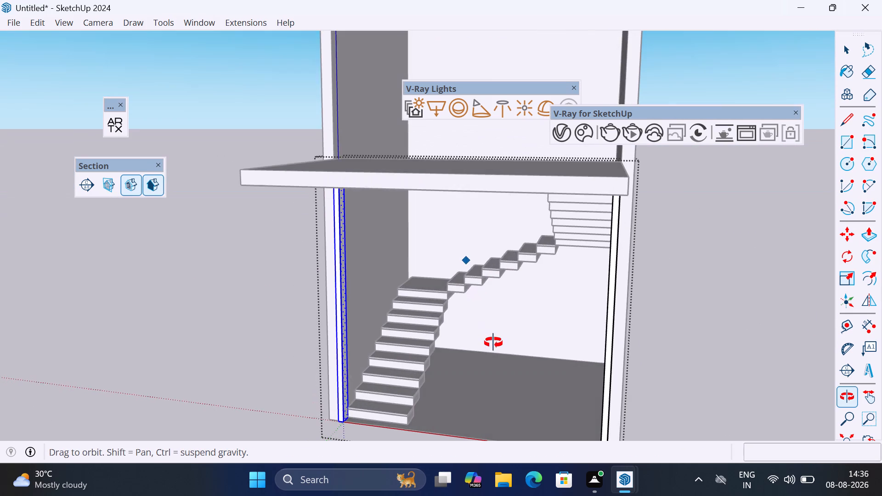
{"action": "middle_click_drag", "start_coordinate": [493, 343], "coordinate": [473, 344]}
{"action": "middle_click", "coordinate": [473, 344]}
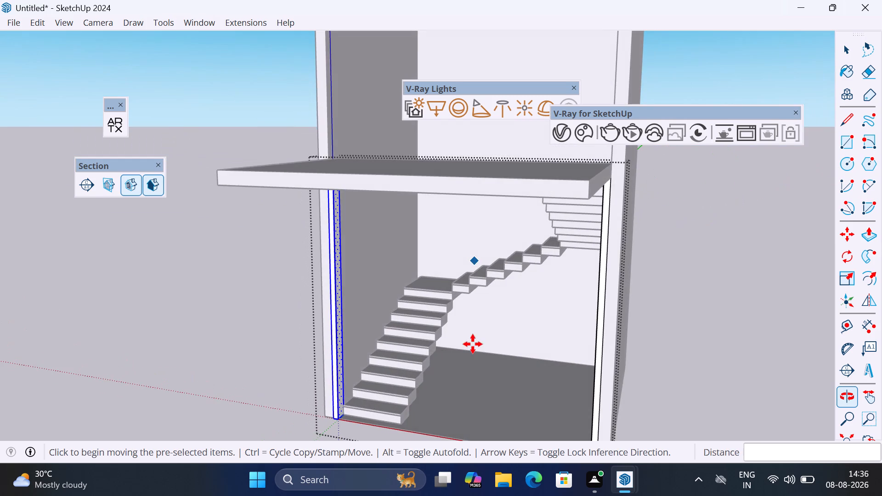
{"action": "scroll", "coordinate": [473, 344], "scroll_direction": "down", "scroll_amount": 3}
{"action": "scroll", "coordinate": [462, 291], "scroll_direction": "up", "scroll_amount": 1}
{"action": "middle_click_drag", "start_coordinate": [462, 291], "coordinate": [469, 274]}
{"action": "middle_click", "coordinate": [469, 274]}
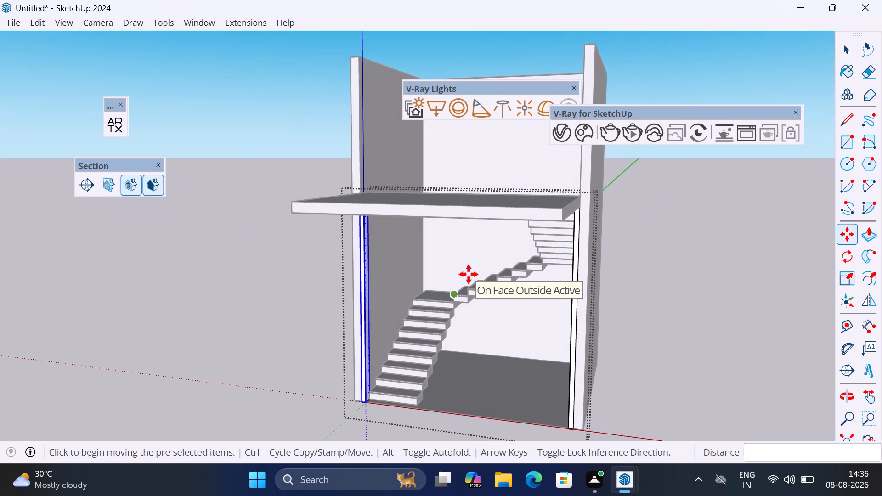
Close the entrance frame group and clear the selection.
{"action": "key", "text": "space"}
{"action": "left_click", "coordinate": [295, 290]}
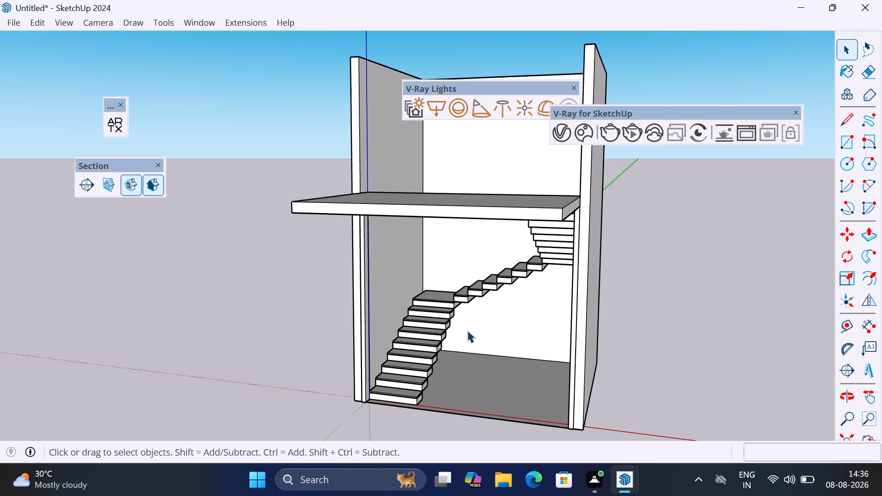
Draw a 3' vertical line up from the midpoint of the first step's open side edge in the first flight.
{"action": "scroll", "coordinate": [420, 406], "scroll_direction": "up", "scroll_amount": 6}
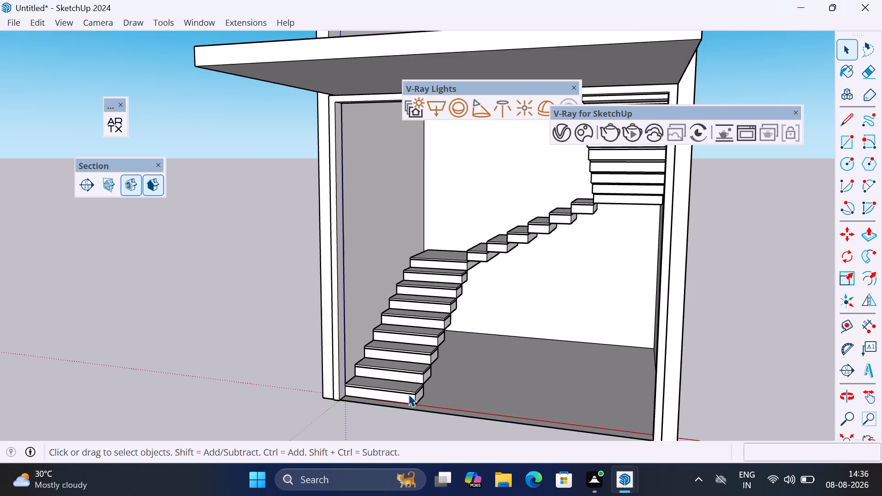
{"action": "scroll", "coordinate": [408, 394], "scroll_direction": "up", "scroll_amount": 14}
{"action": "scroll", "coordinate": [444, 361], "scroll_direction": "up", "scroll_amount": 4}
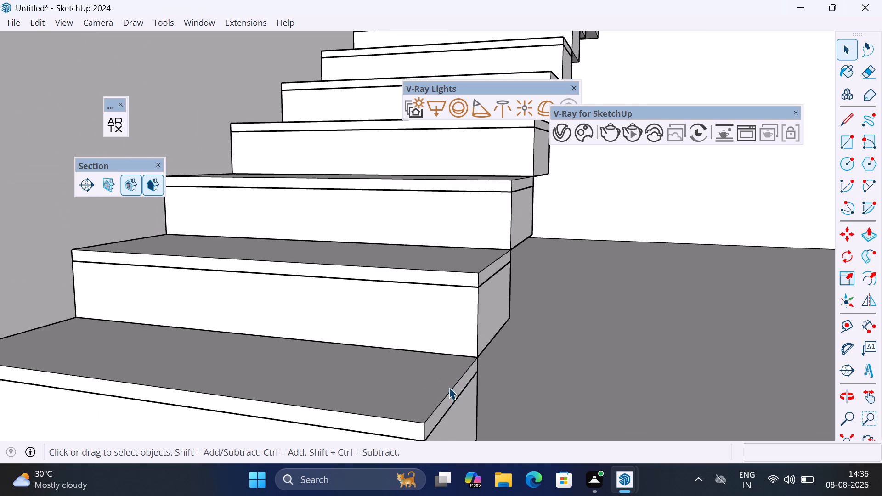
{"action": "key", "text": "l"}
{"action": "left_click", "coordinate": [450, 388]}
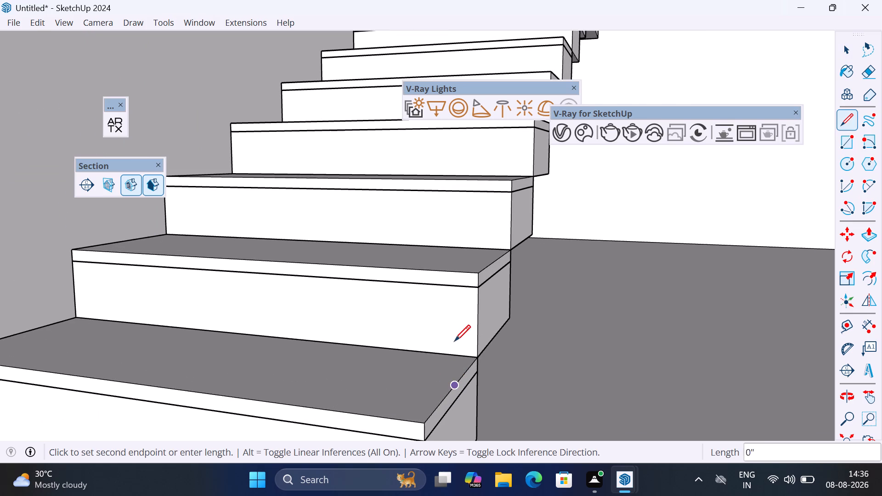
{"action": "key", "text": "Up"}
{"action": "type", "text": "3'"}
{"action": "key", "text": "Return"}
{"action": "scroll", "coordinate": [432, 351], "scroll_direction": "down", "scroll_amount": 6}
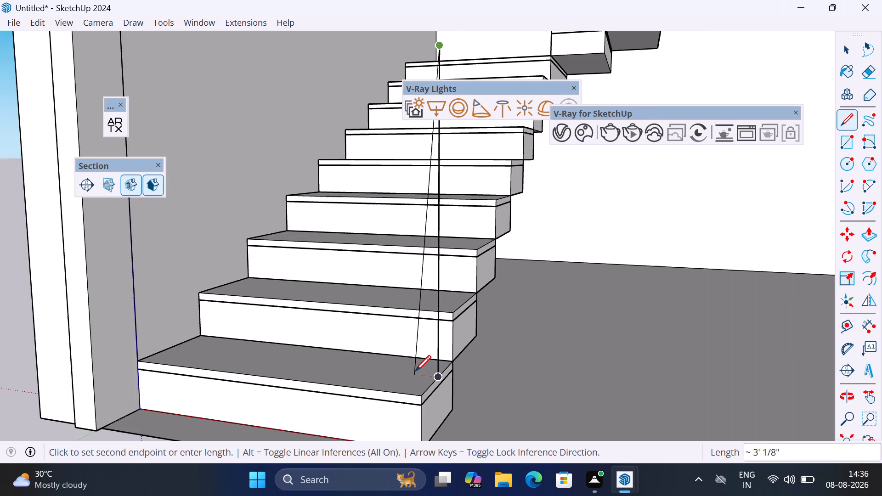
{"action": "scroll", "coordinate": [414, 379], "scroll_direction": "down", "scroll_amount": 11}
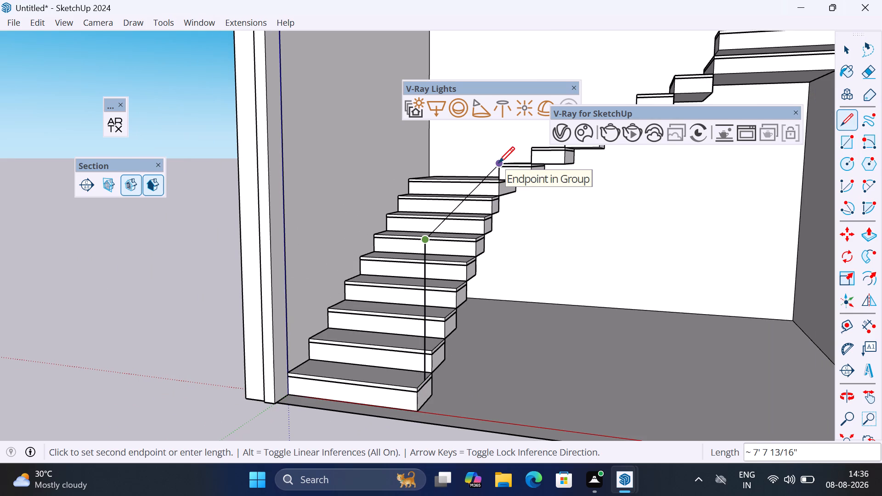
{"action": "key", "text": "Escape"}
Draw a 3' vertical line up from the open side edge of the first flight's top step, just below the landing.
{"action": "scroll", "coordinate": [516, 150], "scroll_direction": "up", "scroll_amount": 4}
{"action": "middle_click_drag", "start_coordinate": [519, 158], "coordinate": [500, 232]}
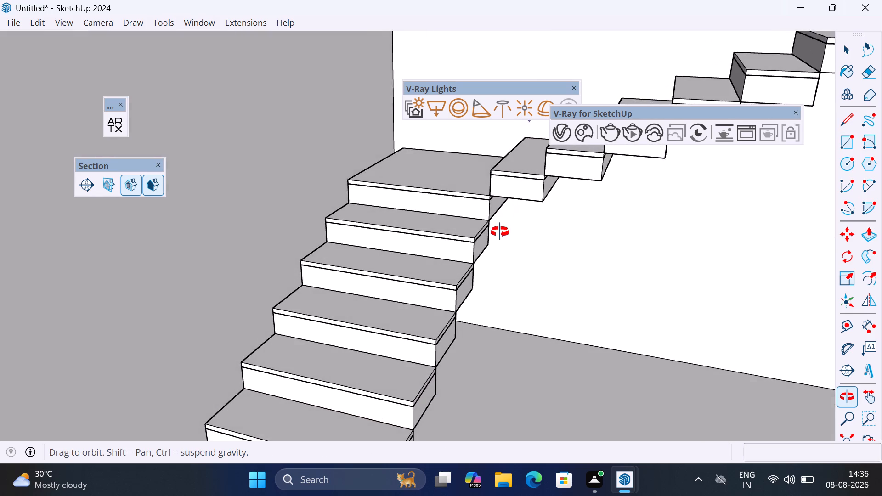
{"action": "middle_click_drag", "start_coordinate": [500, 232], "coordinate": [498, 232]}
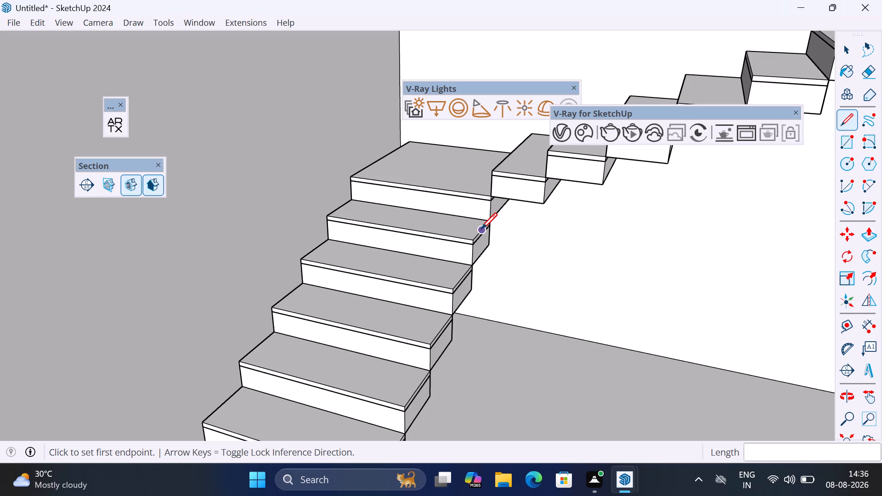
{"action": "scroll", "coordinate": [481, 229], "scroll_direction": "up", "scroll_amount": 1}
{"action": "left_click", "coordinate": [481, 229]}
{"action": "key", "text": "Up"}
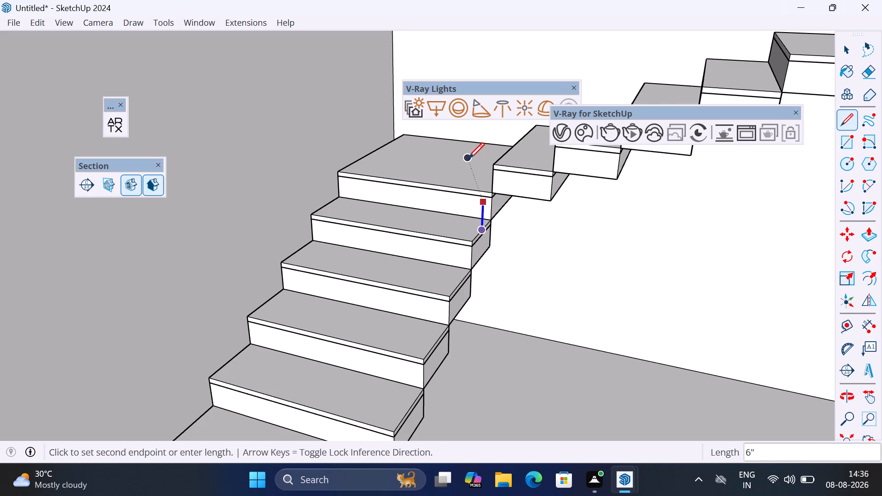
{"action": "type", "text": "3'"}
{"action": "key", "text": "Return"}
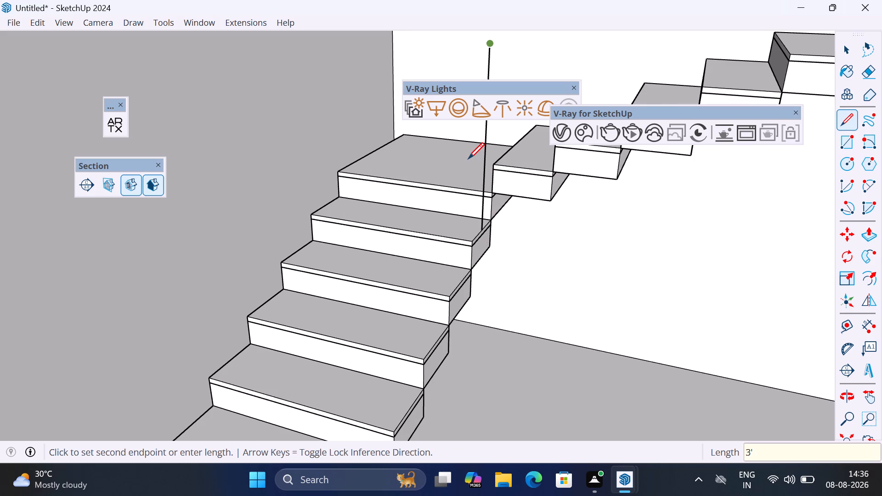
{"action": "scroll", "coordinate": [469, 237], "scroll_direction": "down", "scroll_amount": 3}
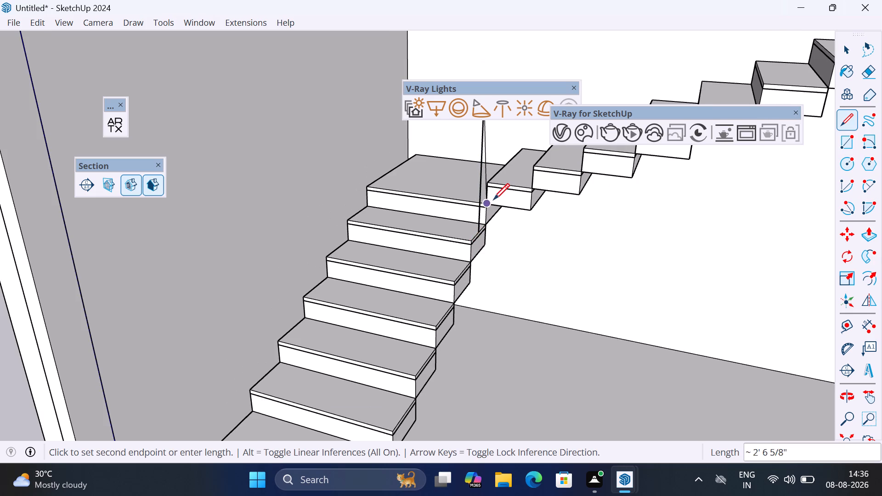
{"action": "key", "text": "Escape"}
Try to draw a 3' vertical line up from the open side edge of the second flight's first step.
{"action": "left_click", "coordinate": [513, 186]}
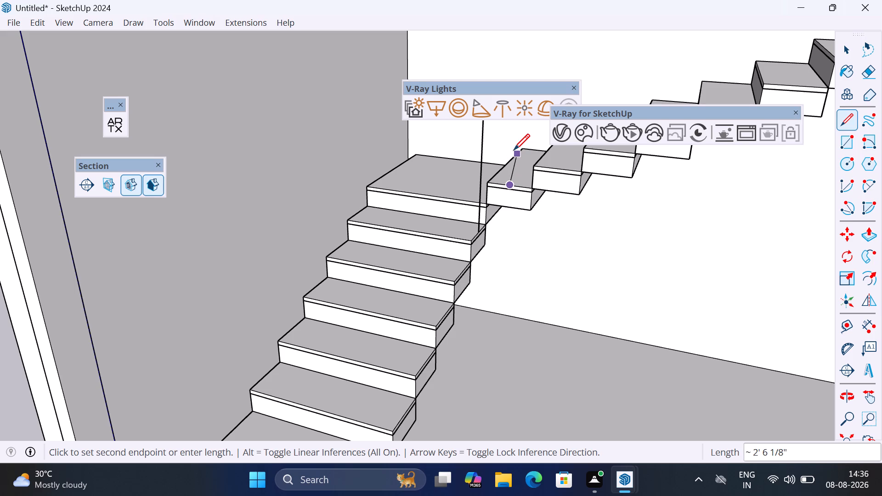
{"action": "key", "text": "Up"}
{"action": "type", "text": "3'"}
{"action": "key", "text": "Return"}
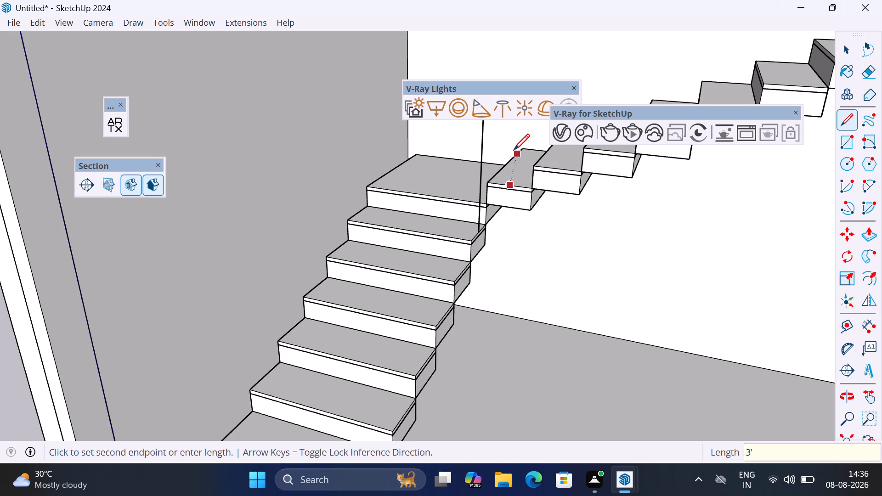
Draw a 3' vertical line up from the midpoint of the open side edge of the second flight's first step.
{"action": "scroll", "coordinate": [536, 242], "scroll_direction": "down", "scroll_amount": 5}
{"action": "scroll", "coordinate": [523, 229], "scroll_direction": "up", "scroll_amount": 2}
{"action": "middle_click_drag", "start_coordinate": [523, 229], "coordinate": [514, 182]}
{"action": "left_click", "coordinate": [518, 226]}
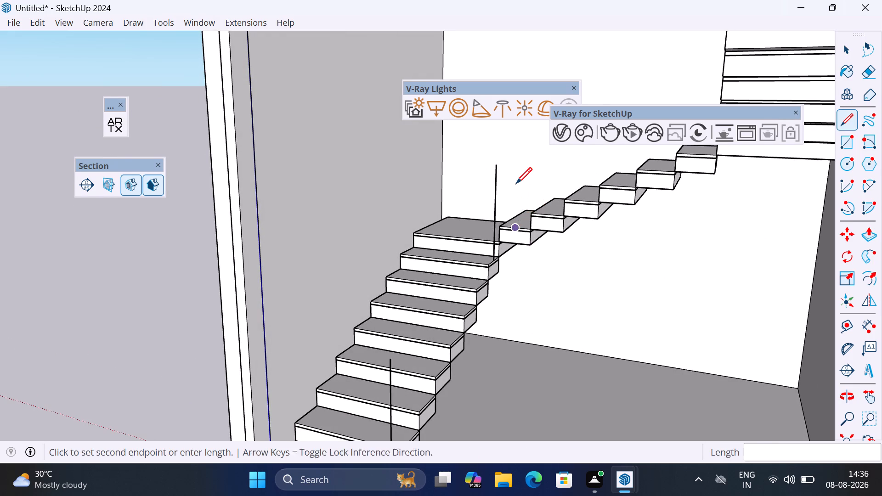
{"action": "key", "text": "Up"}
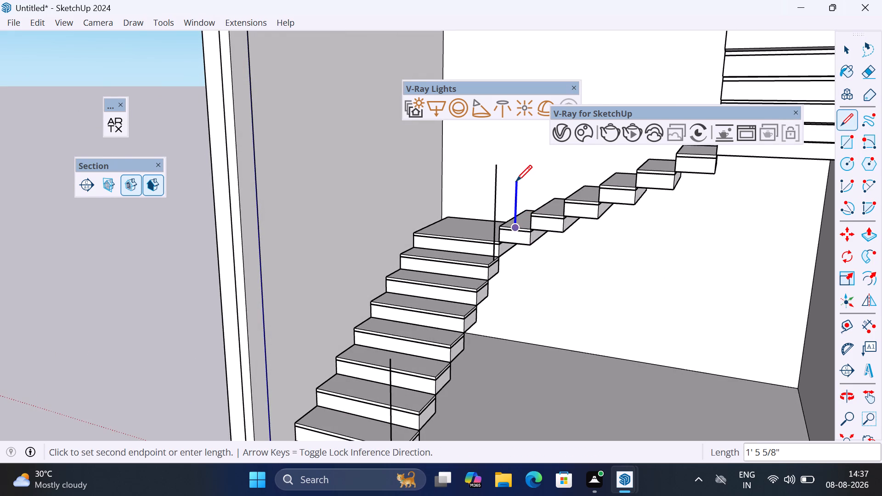
{"action": "type", "text": "3'"}
{"action": "key", "text": "Return"}
{"action": "scroll", "coordinate": [511, 227], "scroll_direction": "down", "scroll_amount": 6}
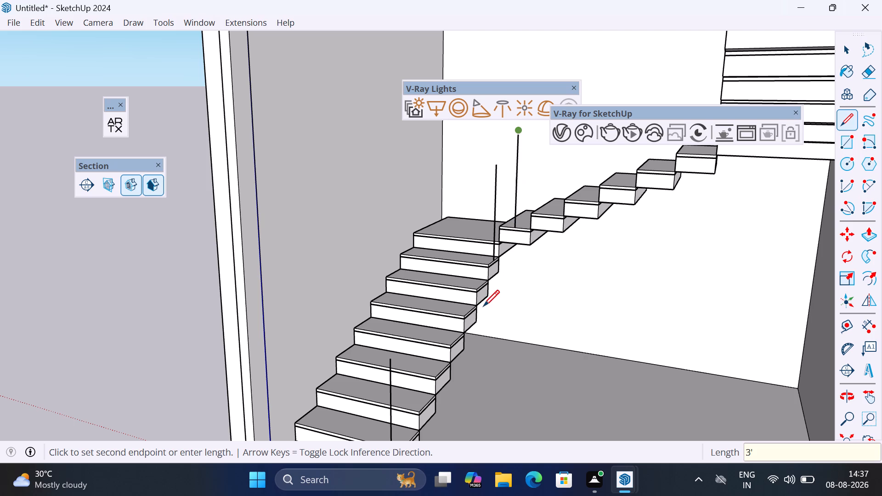
{"action": "scroll", "coordinate": [486, 272], "scroll_direction": "down", "scroll_amount": 9}
{"action": "key", "text": "space"}
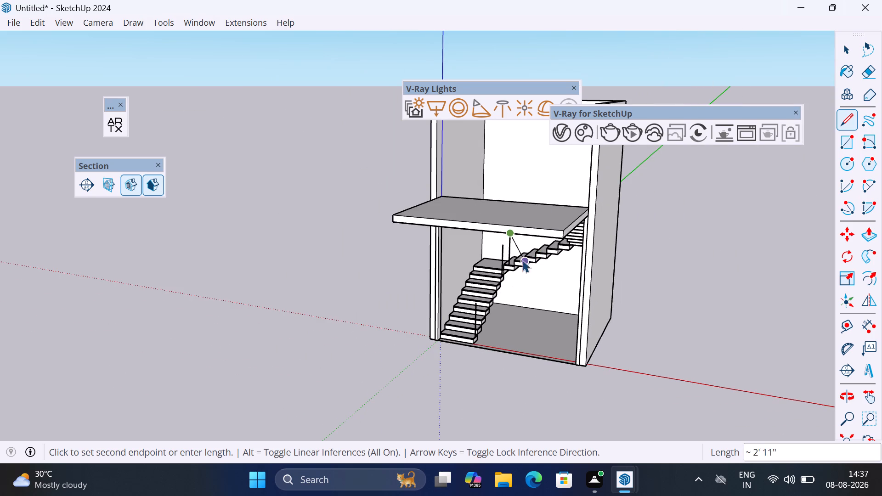
Hide the upper floor slab group above the staircase.
{"action": "middle_click_drag", "start_coordinate": [476, 214], "coordinate": [490, 293]}
{"action": "scroll", "coordinate": [492, 301], "scroll_direction": "down", "scroll_amount": 4}
{"action": "left_click", "coordinate": [499, 274]}
{"action": "right_click", "coordinate": [499, 274]}
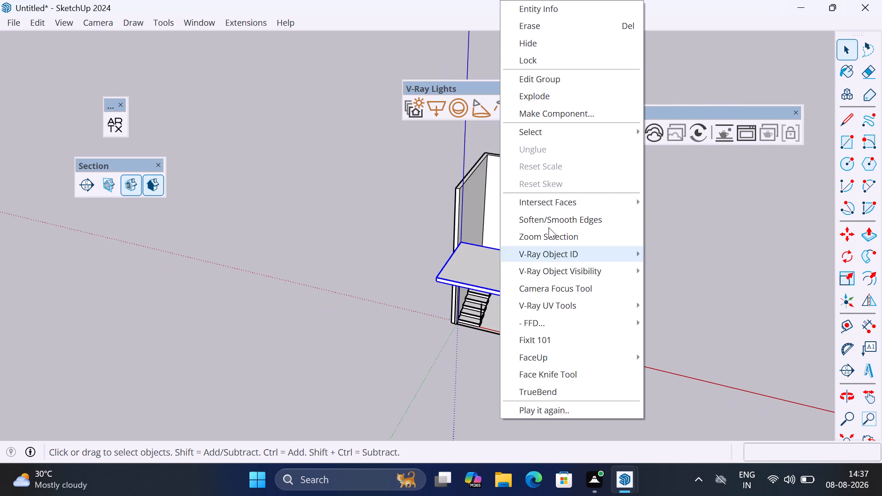
{"action": "left_click", "coordinate": [532, 45]}
Draw a 3' vertical line up from the midpoint of the open side edge of the second flight's last step.
{"action": "scroll", "coordinate": [505, 232], "scroll_direction": "up", "scroll_amount": 3}
{"action": "middle_click_drag", "start_coordinate": [508, 248], "coordinate": [543, 279]}
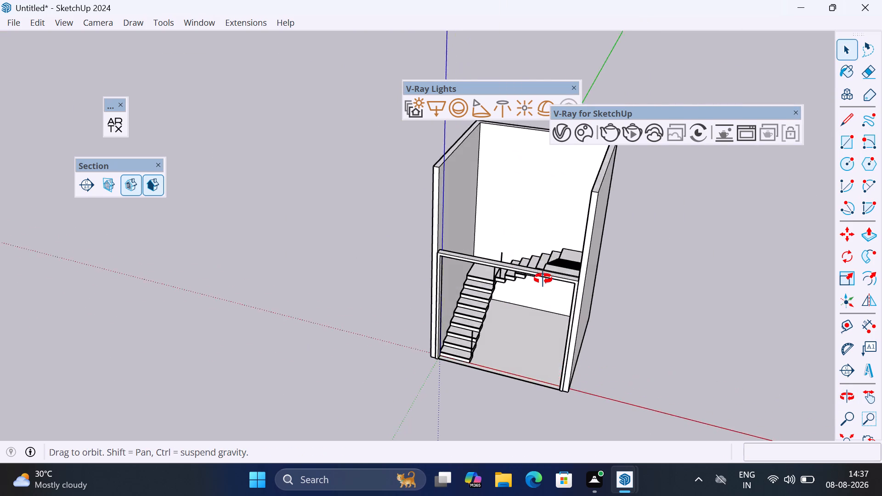
{"action": "scroll", "coordinate": [543, 279], "scroll_direction": "up", "scroll_amount": 1}
{"action": "middle_click_drag", "start_coordinate": [543, 279], "coordinate": [644, 326]}
{"action": "scroll", "coordinate": [542, 209], "scroll_direction": "up", "scroll_amount": 13}
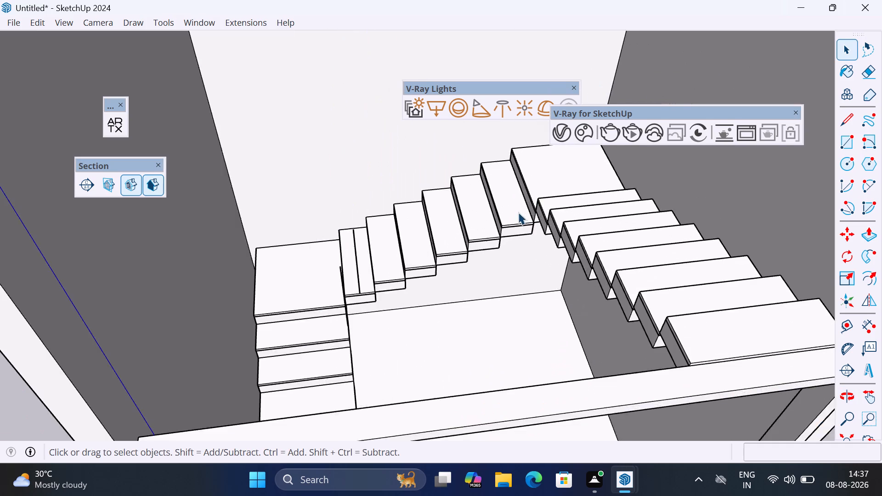
{"action": "scroll", "coordinate": [518, 212], "scroll_direction": "up", "scroll_amount": 6}
{"action": "middle_click_drag", "start_coordinate": [519, 216], "coordinate": [559, 194]}
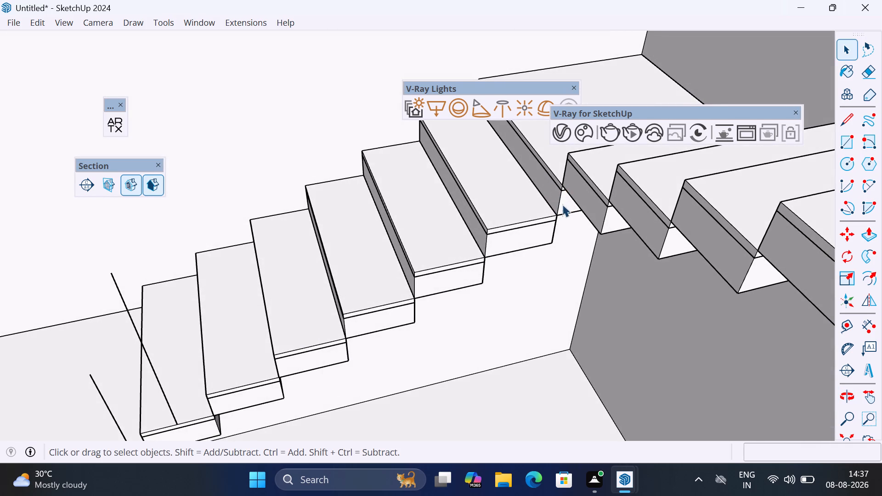
{"action": "key", "text": "l"}
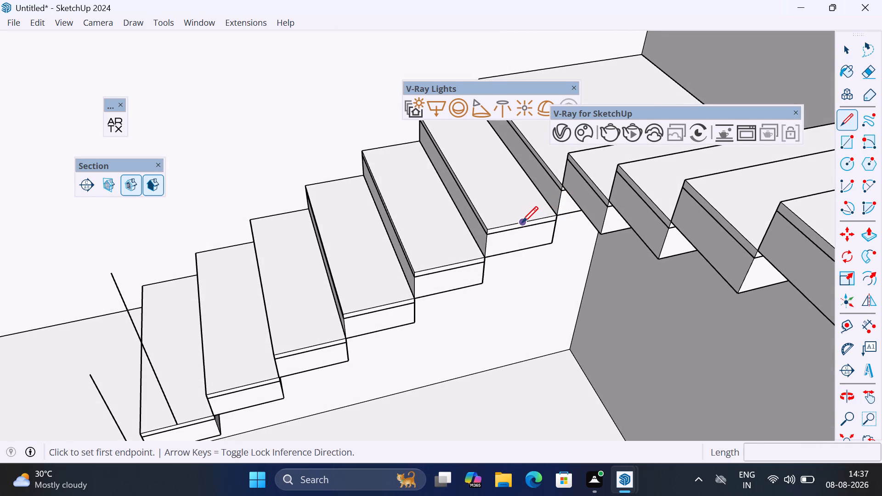
{"action": "left_click", "coordinate": [522, 222]}
{"action": "key", "text": "Up"}
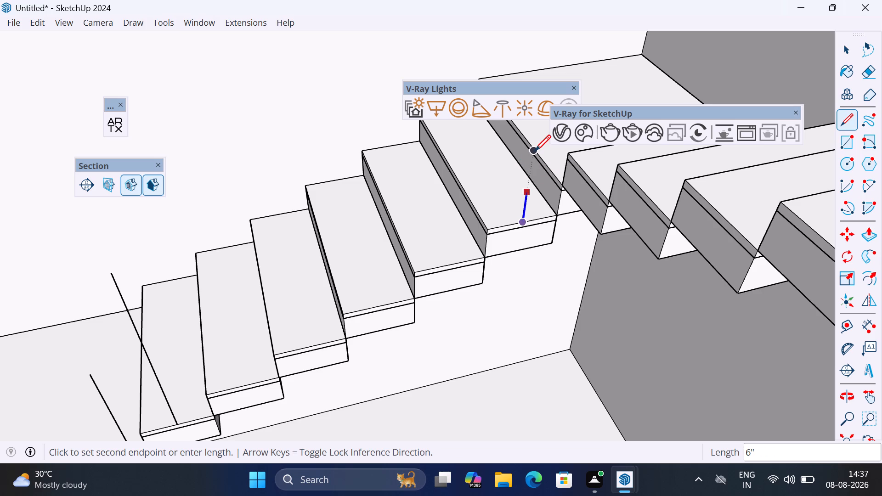
{"action": "type", "text": "3'"}
{"action": "key", "text": "Return"}
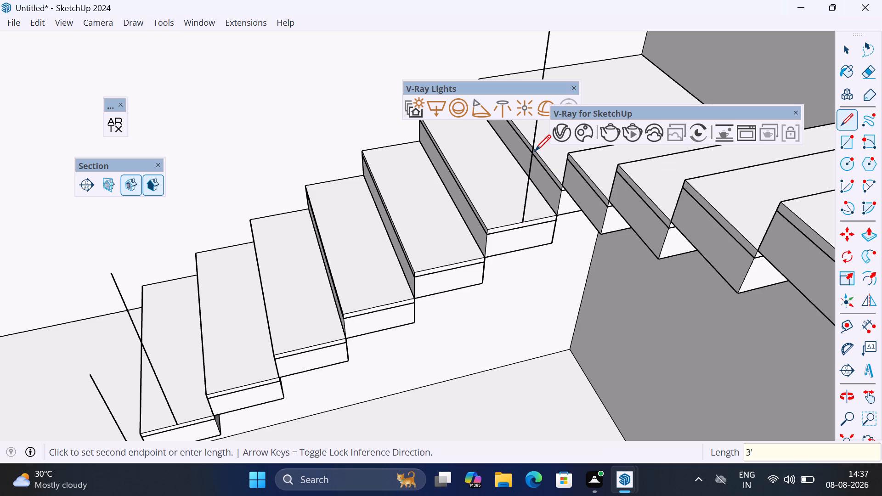
{"action": "key", "text": "Escape"}
Draw a 3' vertical line up from the midpoint of the open side edge of the third flight's first step.
{"action": "left_click", "coordinate": [591, 180]}
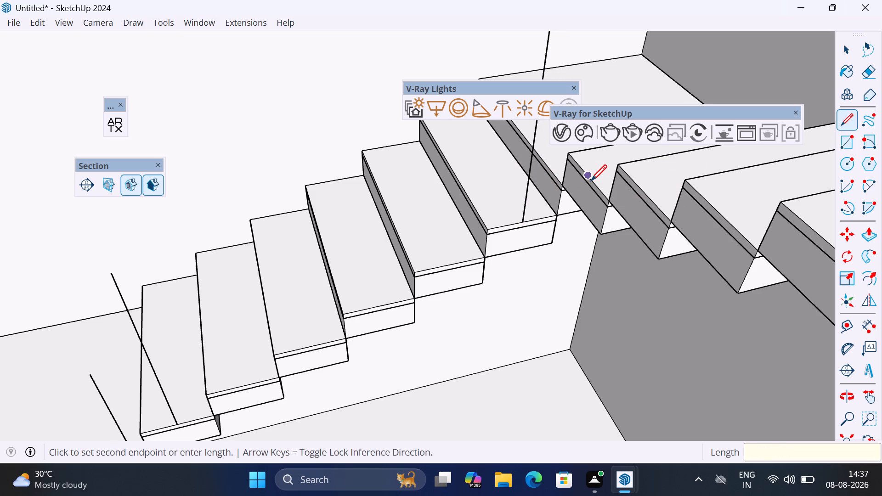
{"action": "key", "text": "Up"}
{"action": "middle_click_drag", "start_coordinate": [596, 189], "coordinate": [598, 135]}
{"action": "scroll", "coordinate": [598, 135], "scroll_direction": "down", "scroll_amount": 5}
{"action": "scroll", "coordinate": [562, 314], "scroll_direction": "down", "scroll_amount": 13}
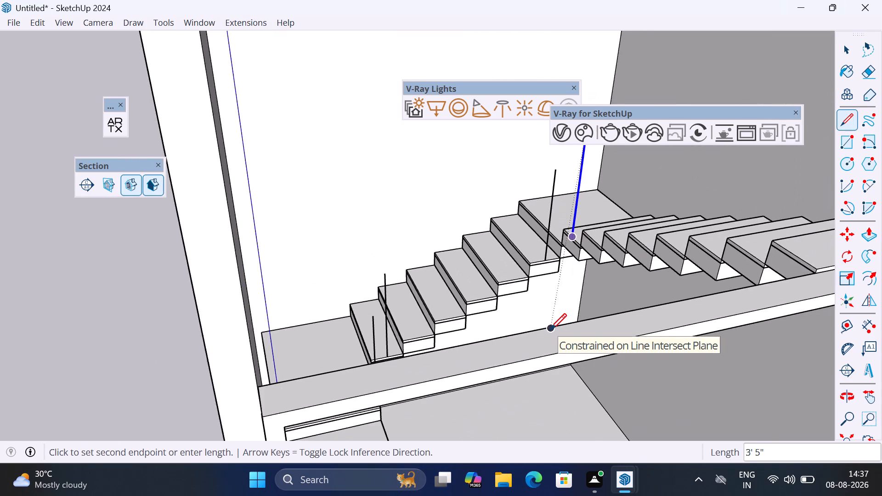
{"action": "scroll", "coordinate": [550, 329], "scroll_direction": "down", "scroll_amount": 9}
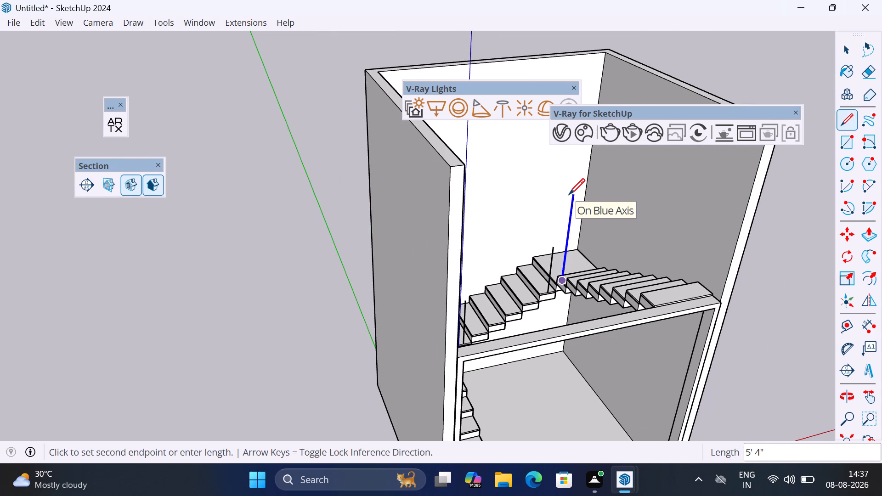
{"action": "type", "text": "3'"}
{"action": "key", "text": "Return"}
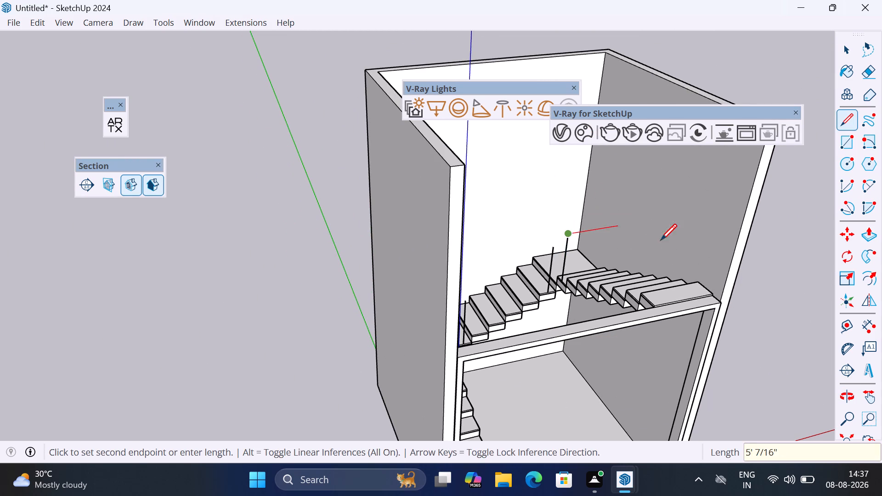
{"action": "key", "text": "Escape"}
Draw a 3' vertical line up from the open side edge of the third flight's last step.
{"action": "scroll", "coordinate": [650, 296], "scroll_direction": "up", "scroll_amount": 4}
{"action": "left_click", "coordinate": [650, 297]}
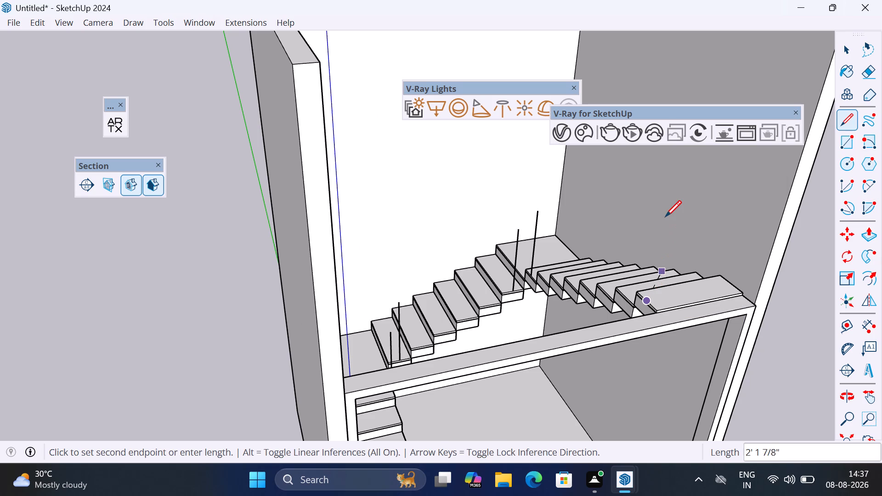
{"action": "key", "text": "Up"}
{"action": "type", "text": "3'"}
{"action": "key", "text": "Return"}
{"action": "middle_click_drag", "start_coordinate": [662, 216], "coordinate": [492, 232]}
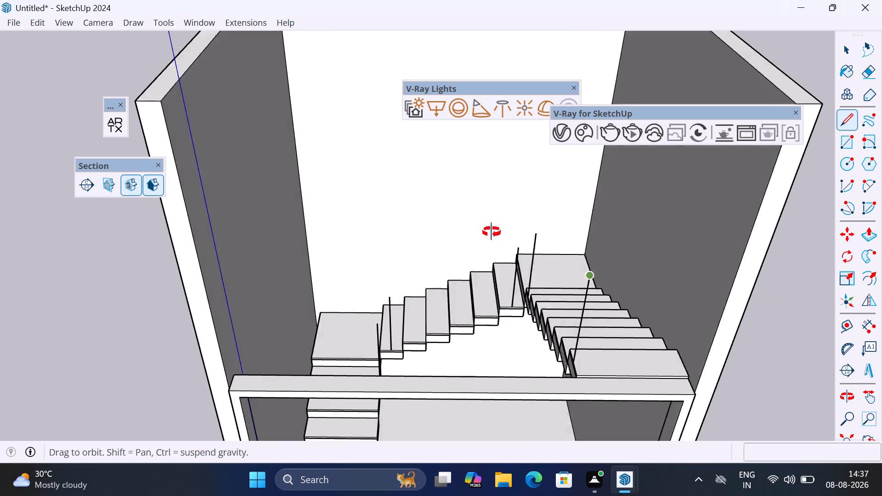
{"action": "middle_click_drag", "start_coordinate": [492, 232], "coordinate": [478, 207]}
{"action": "scroll", "coordinate": [484, 193], "scroll_direction": "down", "scroll_amount": 5}
{"action": "key", "text": "Escape"}
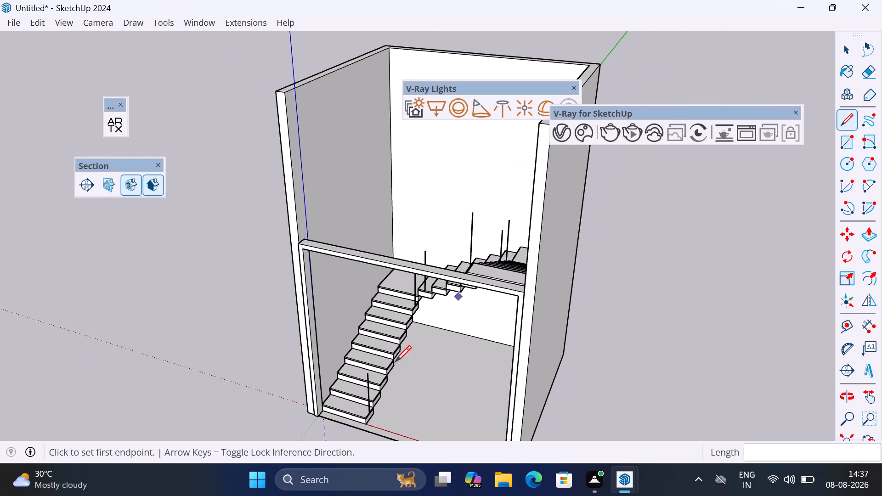
Draw handrail lines joining the tops of the first flight's two vertical lines and on to the second flight's first vertical line.
{"action": "left_click", "coordinate": [367, 374]}
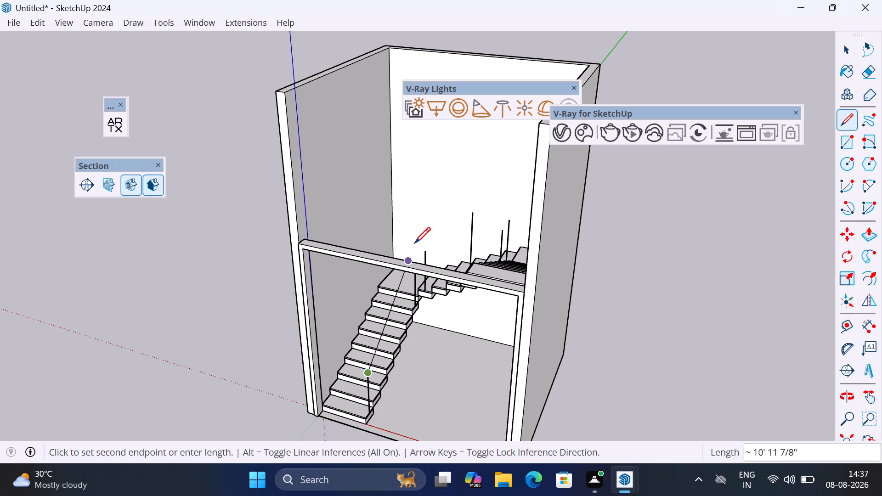
{"action": "scroll", "coordinate": [413, 248], "scroll_direction": "up", "scroll_amount": 3}
{"action": "scroll", "coordinate": [400, 311], "scroll_direction": "up", "scroll_amount": 3}
{"action": "middle_click_drag", "start_coordinate": [400, 311], "coordinate": [411, 281]}
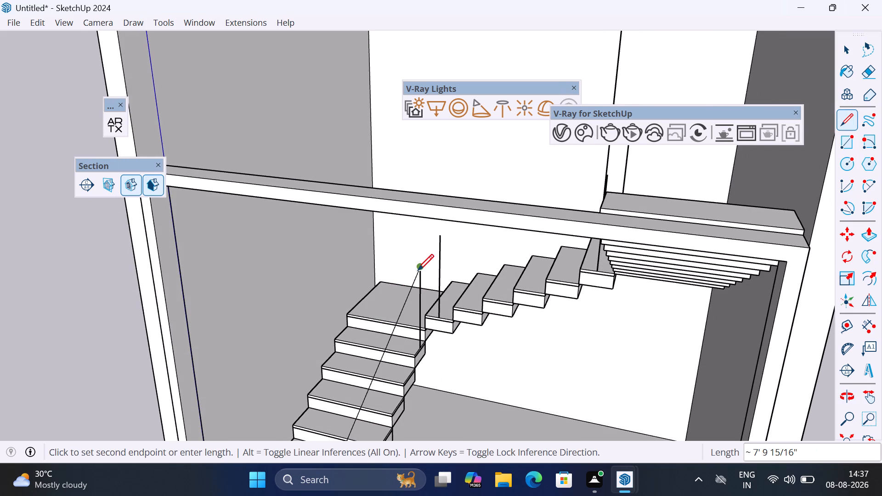
{"action": "scroll", "coordinate": [419, 270], "scroll_direction": "up", "scroll_amount": 9}
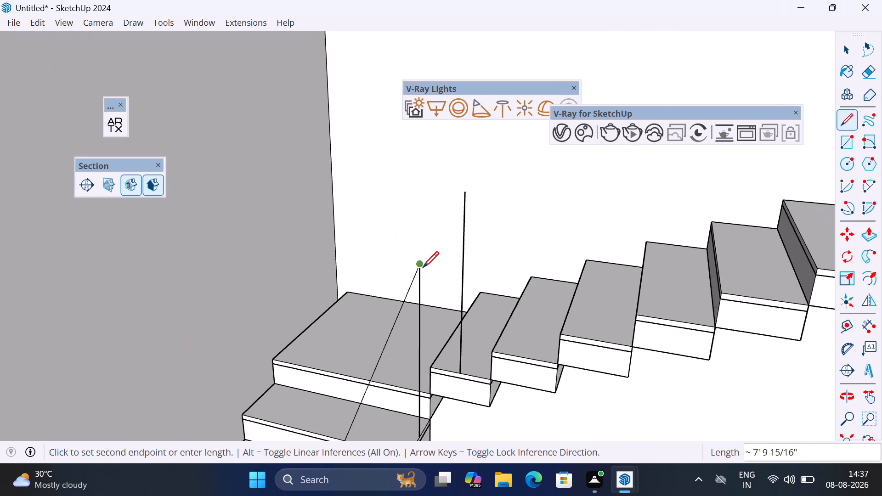
{"action": "left_click", "coordinate": [423, 267]}
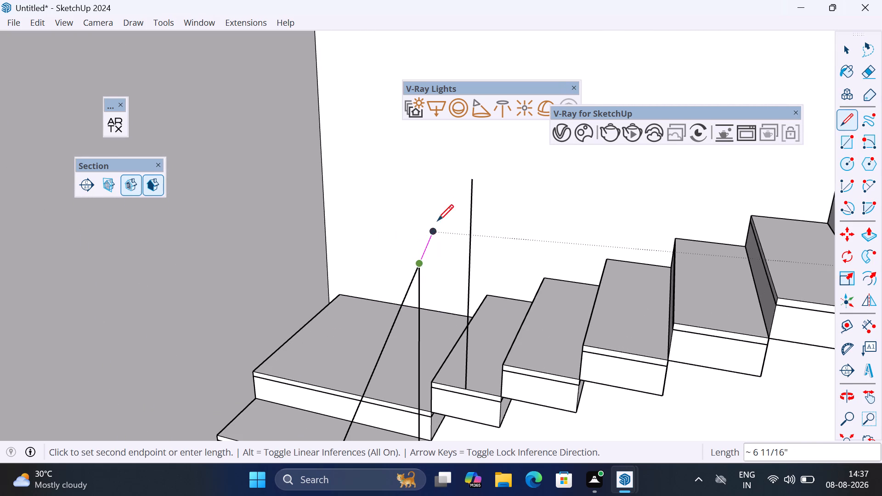
{"action": "left_click", "coordinate": [473, 179]}
Continue the handrail line over the top of the second flight's last vertical line to the third flight's first one.
{"action": "scroll", "coordinate": [497, 209], "scroll_direction": "down", "scroll_amount": 4}
{"action": "middle_click_drag", "start_coordinate": [489, 208], "coordinate": [464, 359]}
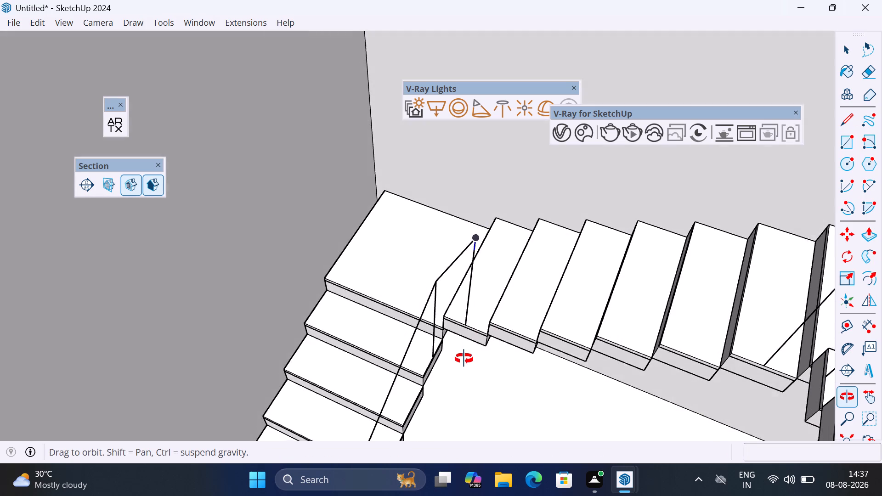
{"action": "middle_click_drag", "start_coordinate": [464, 359], "coordinate": [463, 362]}
{"action": "scroll", "coordinate": [437, 345], "scroll_direction": "down", "scroll_amount": 5}
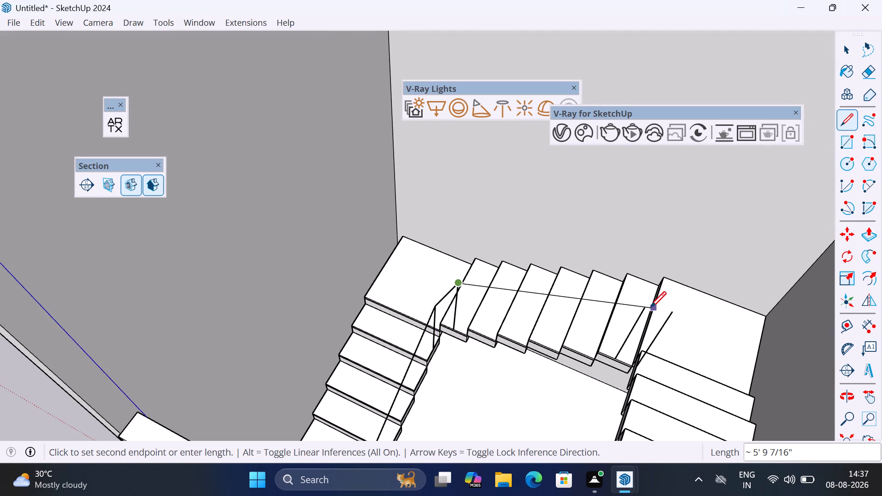
{"action": "left_click", "coordinate": [641, 307]}
{"action": "left_click", "coordinate": [668, 316]}
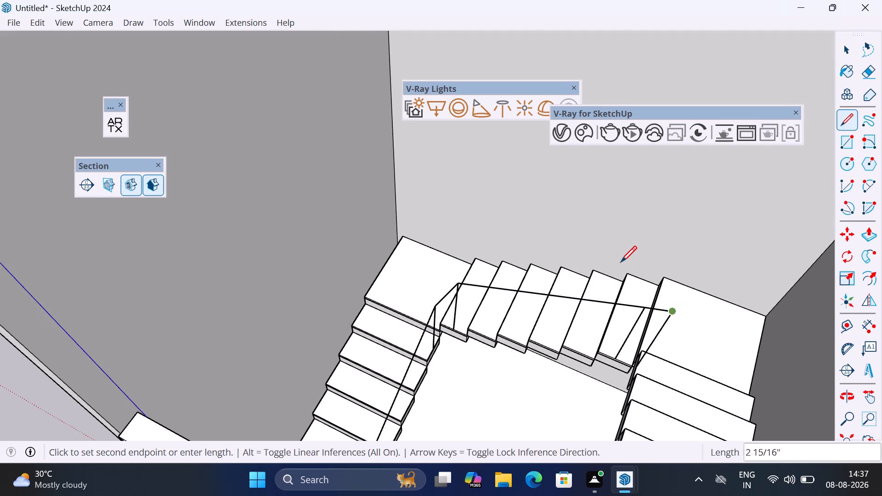
Extend the handrail line to the top of the third flight's last vertical line and finish drawing.
{"action": "scroll", "coordinate": [621, 260], "scroll_direction": "down", "scroll_amount": 11}
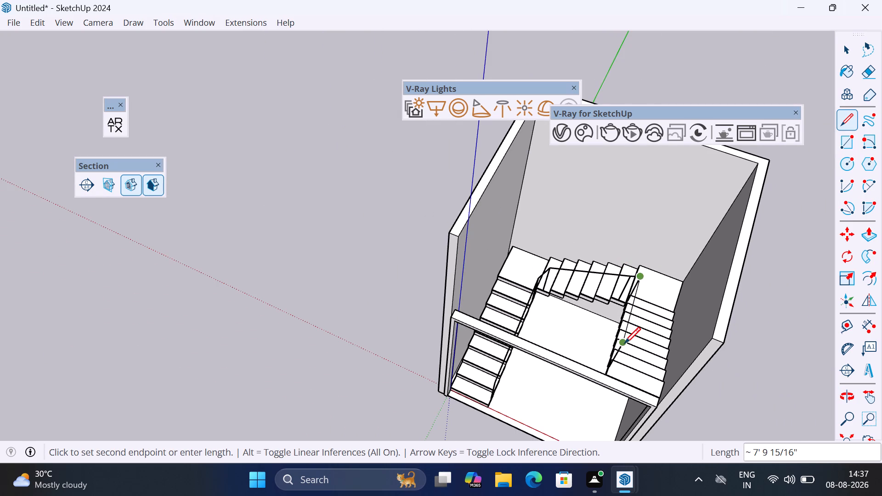
{"action": "left_click", "coordinate": [624, 343]}
{"action": "scroll", "coordinate": [616, 346], "scroll_direction": "up", "scroll_amount": 2}
{"action": "middle_click_drag", "start_coordinate": [616, 346], "coordinate": [621, 229]}
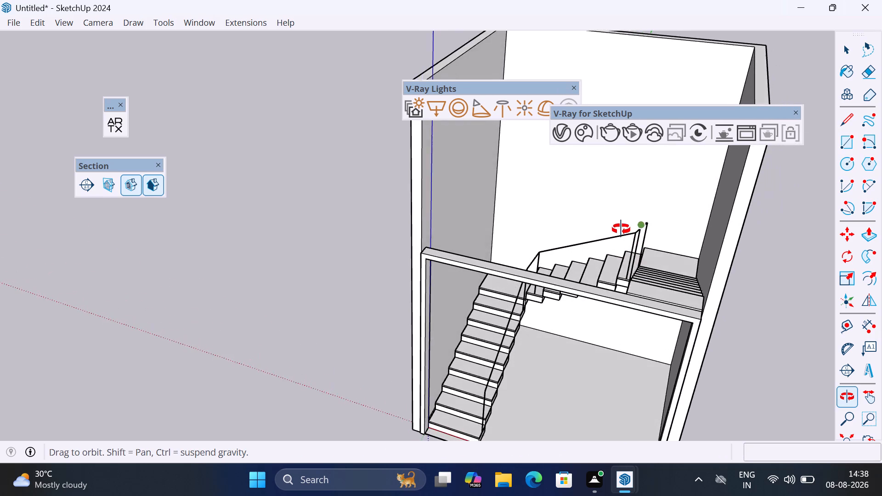
{"action": "middle_click_drag", "start_coordinate": [621, 229], "coordinate": [664, 203]}
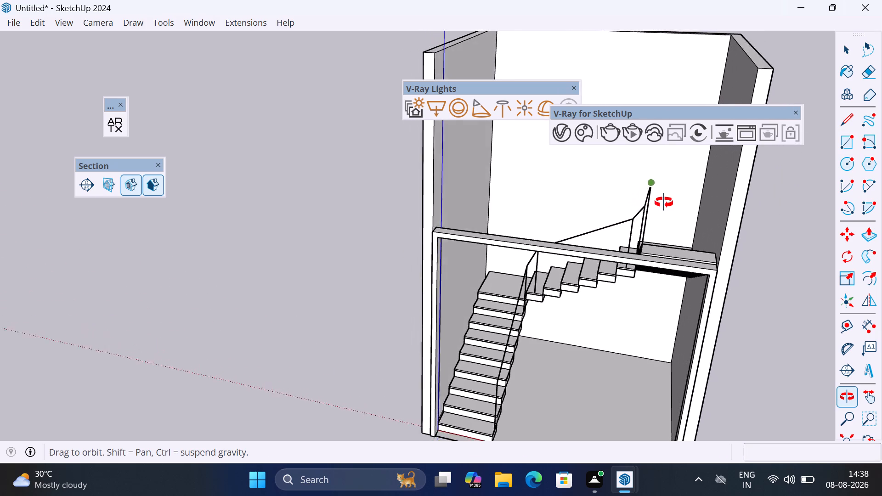
{"action": "middle_click_drag", "start_coordinate": [664, 203], "coordinate": [599, 211]}
{"action": "scroll", "coordinate": [597, 203], "scroll_direction": "down", "scroll_amount": 1}
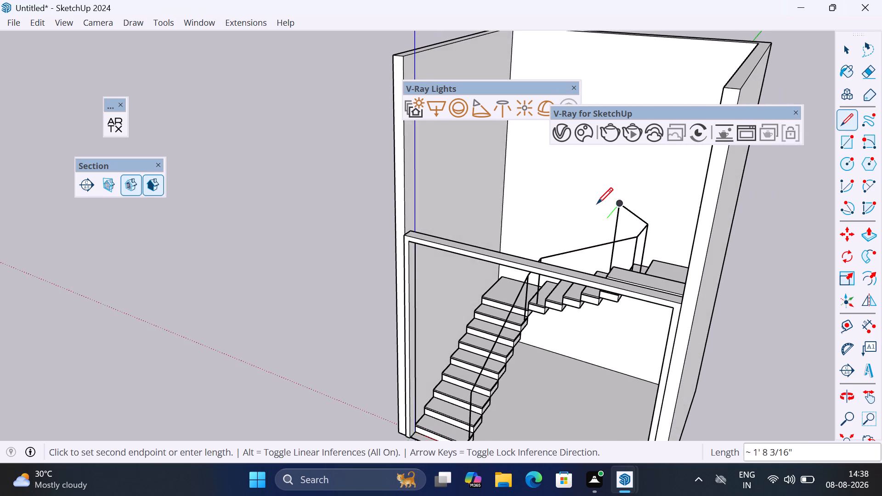
{"action": "scroll", "coordinate": [597, 203], "scroll_direction": "down", "scroll_amount": 3}
{"action": "scroll", "coordinate": [602, 203], "scroll_direction": "up", "scroll_amount": 4}
{"action": "middle_click_drag", "start_coordinate": [611, 214], "coordinate": [639, 229]}
{"action": "scroll", "coordinate": [639, 229], "scroll_direction": "up", "scroll_amount": 1}
{"action": "key", "text": "space"}
Copy the five connected handrail lines about 23' 4" away into the open area beside the staircase walls.
{"action": "scroll", "coordinate": [632, 211], "scroll_direction": "up", "scroll_amount": 4}
{"action": "left_click_drag", "start_coordinate": [615, 181], "coordinate": [616, 180]}
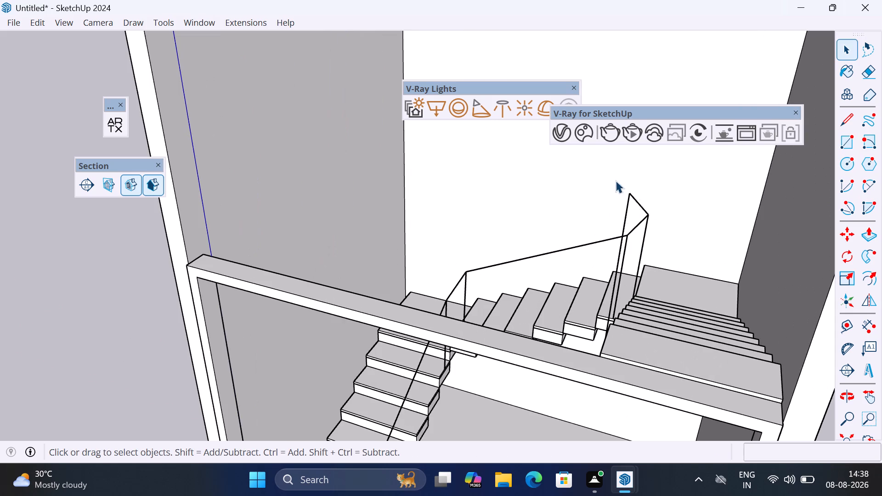
{"action": "left_click_drag", "start_coordinate": [616, 180], "coordinate": [658, 213]}
{"action": "left_click", "coordinate": [637, 203]}
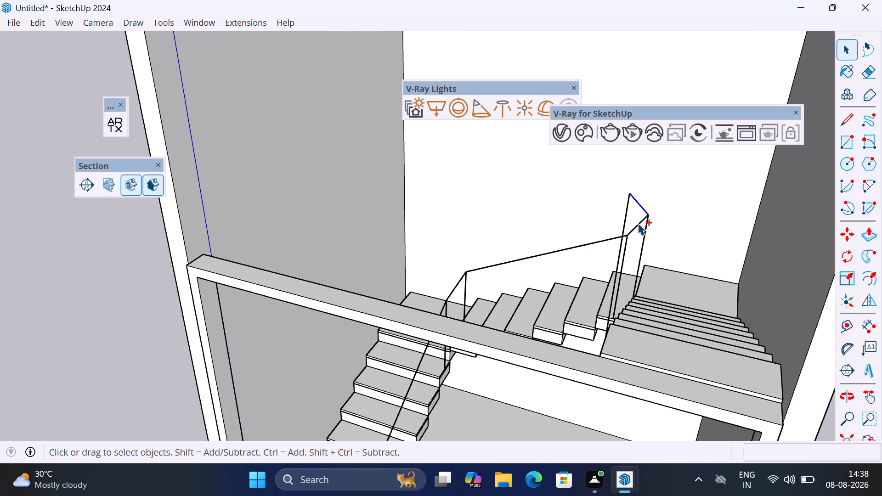
{"action": "left_click", "coordinate": [638, 223], "text": "ctrl"}
{"action": "left_click", "coordinate": [580, 248], "text": "ctrl"}
{"action": "scroll", "coordinate": [597, 248], "scroll_direction": "up", "scroll_amount": 1}
{"action": "middle_click_drag", "start_coordinate": [597, 248], "coordinate": [503, 238]}
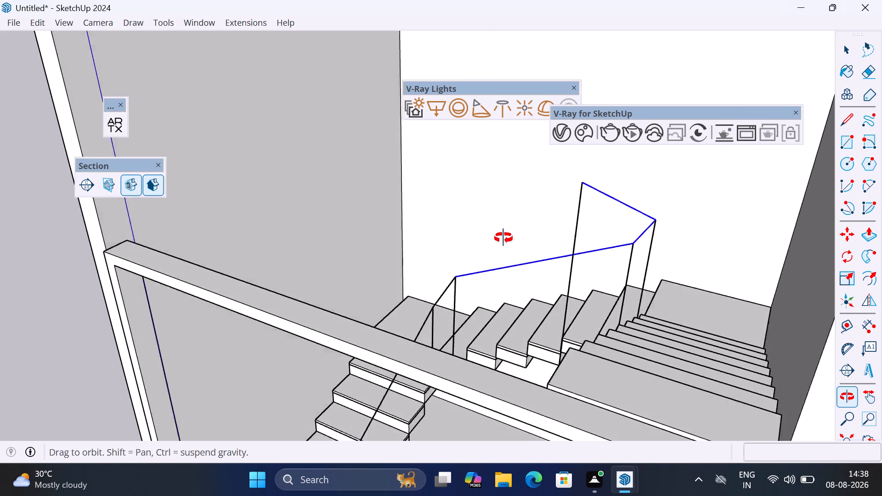
{"action": "middle_click_drag", "start_coordinate": [503, 238], "coordinate": [496, 235]}
{"action": "left_click", "coordinate": [455, 296], "text": "ctrl"}
{"action": "scroll", "coordinate": [505, 223], "scroll_direction": "down", "scroll_amount": 6}
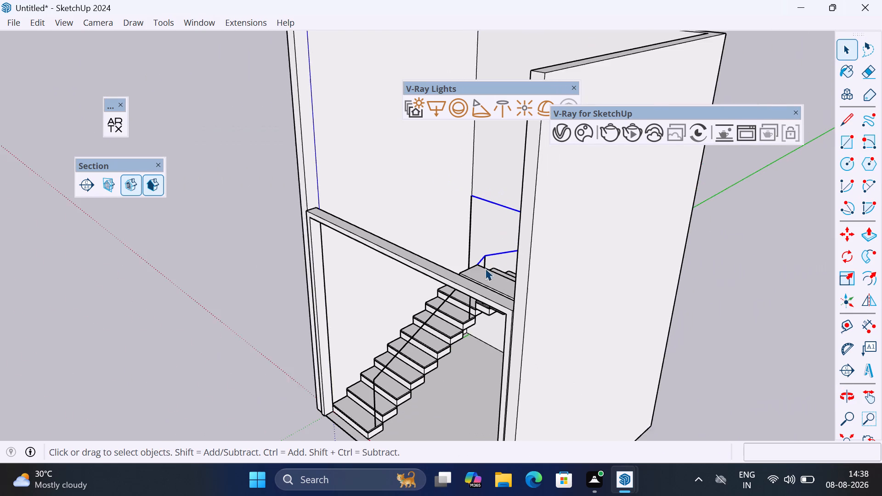
{"action": "scroll", "coordinate": [414, 336], "scroll_direction": "up", "scroll_amount": 5}
{"action": "left_click", "coordinate": [407, 344], "text": "ctrl"}
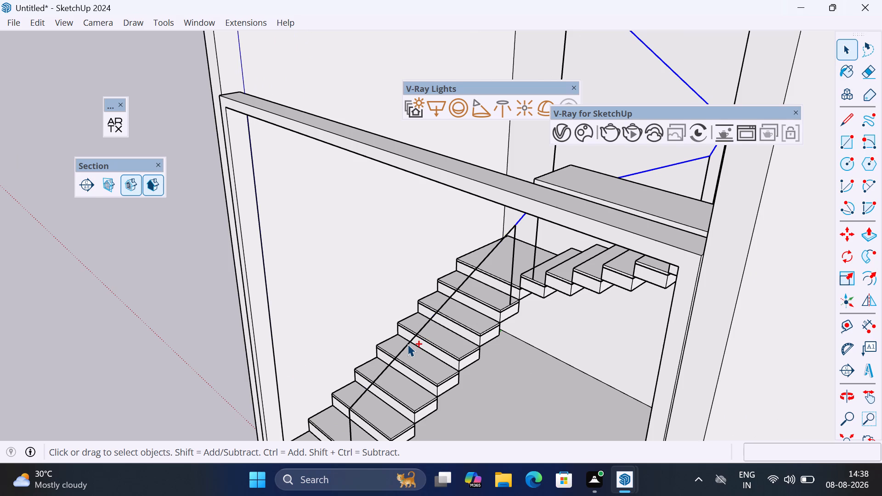
{"action": "scroll", "coordinate": [443, 293], "scroll_direction": "down", "scroll_amount": 4}
{"action": "middle_click_drag", "start_coordinate": [438, 292], "coordinate": [644, 317]}
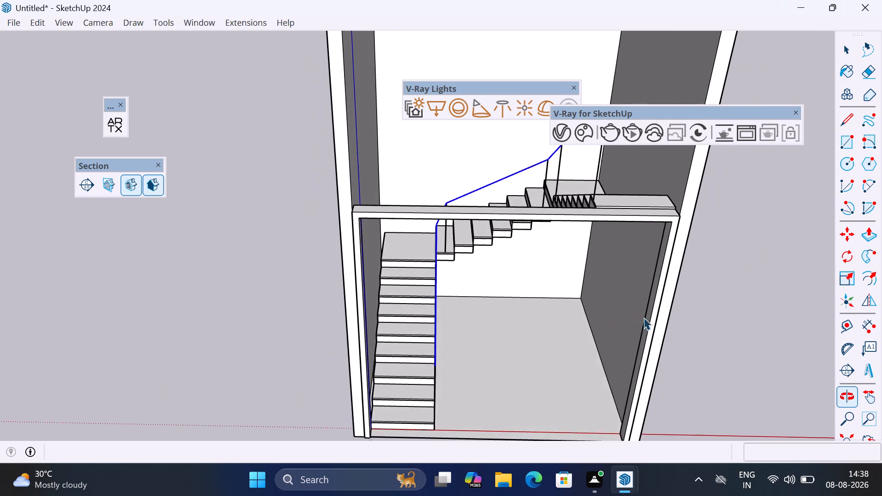
{"action": "scroll", "coordinate": [447, 322], "scroll_direction": "down", "scroll_amount": 3}
{"action": "key", "text": "m"}
{"action": "left_click", "coordinate": [630, 369]}
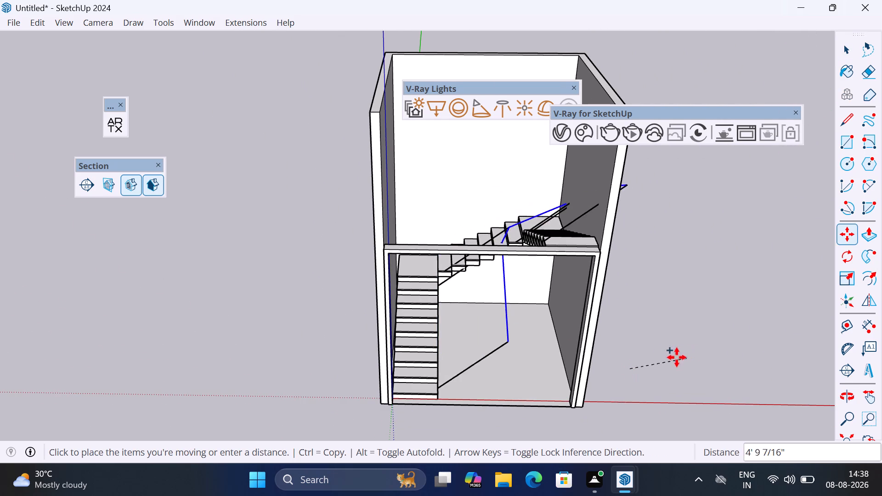
{"action": "scroll", "coordinate": [467, 338], "scroll_direction": "down", "scroll_amount": 6}
{"action": "left_click", "coordinate": [744, 334]}
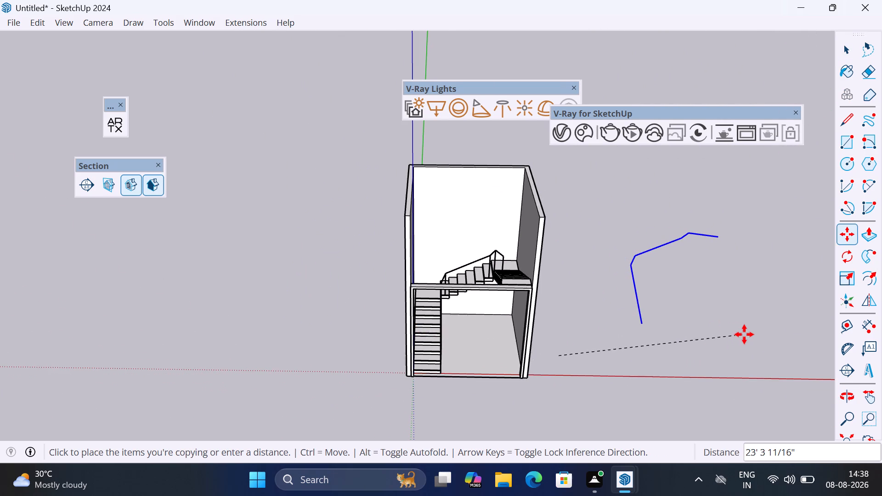
Weld the copied handrail lines into one continuous path.
{"action": "scroll", "coordinate": [602, 346], "scroll_direction": "up", "scroll_amount": 1}
{"action": "middle_click_drag", "start_coordinate": [602, 346], "coordinate": [379, 242]}
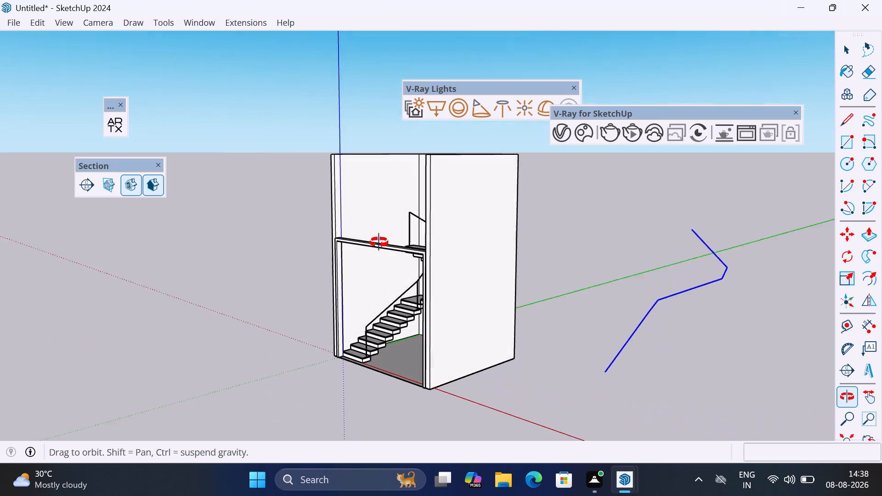
{"action": "middle_click_drag", "start_coordinate": [379, 242], "coordinate": [477, 264]}
{"action": "key", "text": "space"}
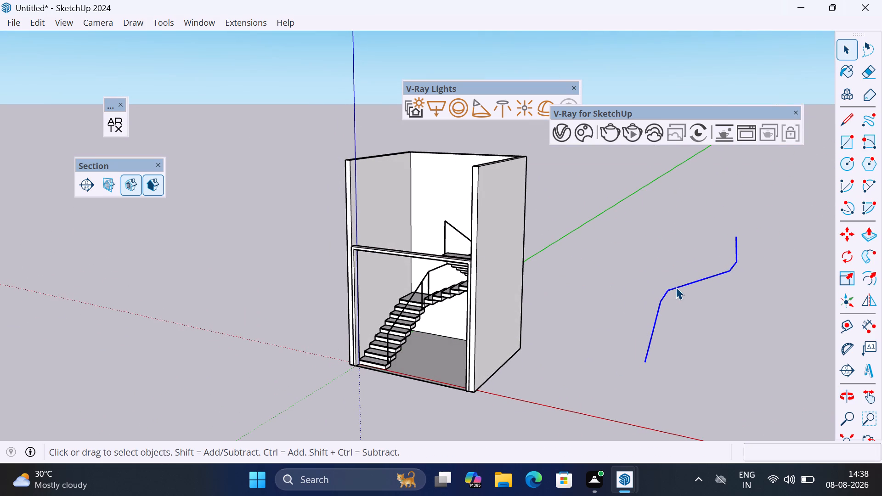
{"action": "right_click", "coordinate": [676, 287]}
{"action": "left_click", "coordinate": [723, 161]}
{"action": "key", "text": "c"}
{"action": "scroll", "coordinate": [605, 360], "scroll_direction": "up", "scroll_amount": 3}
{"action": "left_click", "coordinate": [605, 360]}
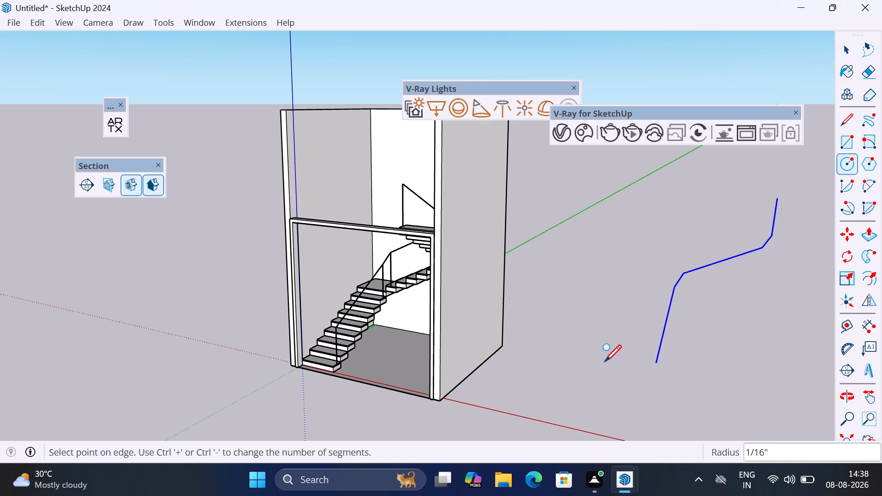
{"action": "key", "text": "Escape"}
Draw a horizontal 30-sided circle of 2" radius near the lower end of the copied handrail path.
{"action": "key", "text": "c"}
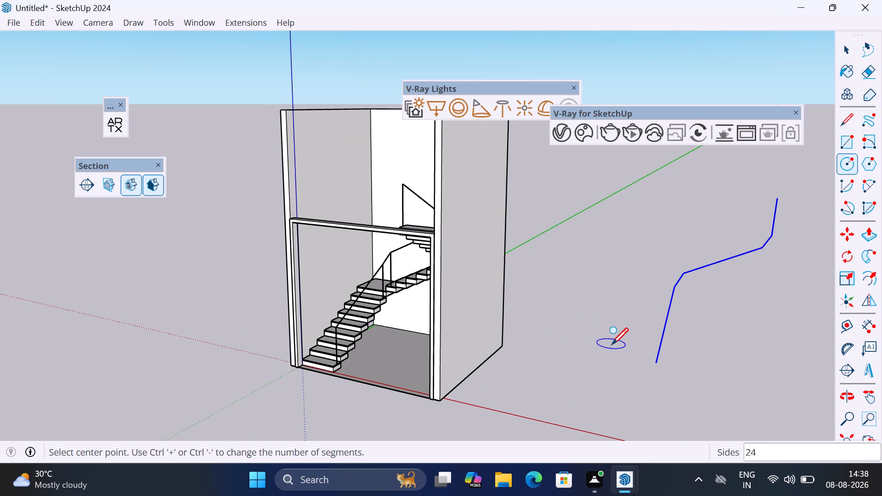
{"action": "type", "text": "30"}
{"action": "key", "text": "Return"}
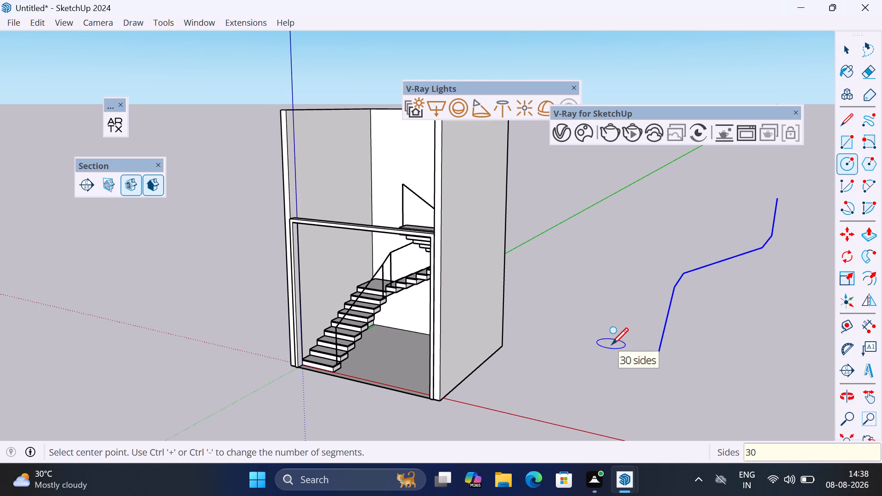
{"action": "left_click", "coordinate": [604, 359]}
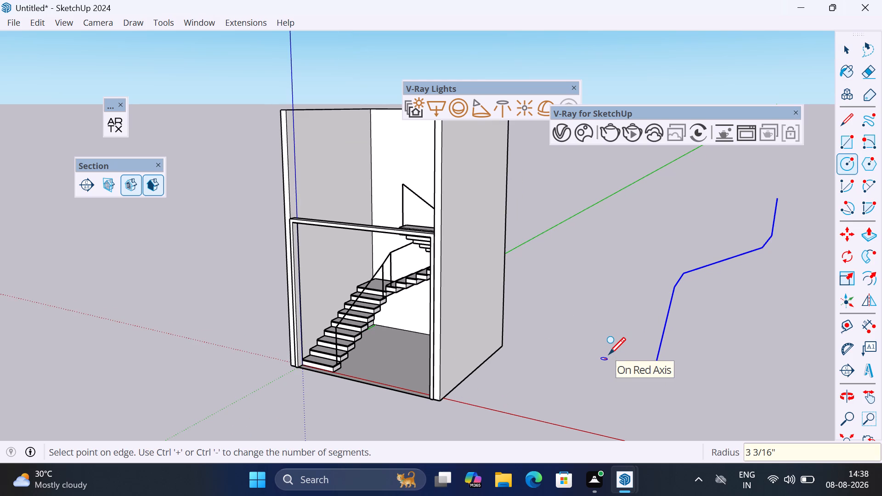
{"action": "type", "text": "2\""}
{"action": "key", "text": "Return"}
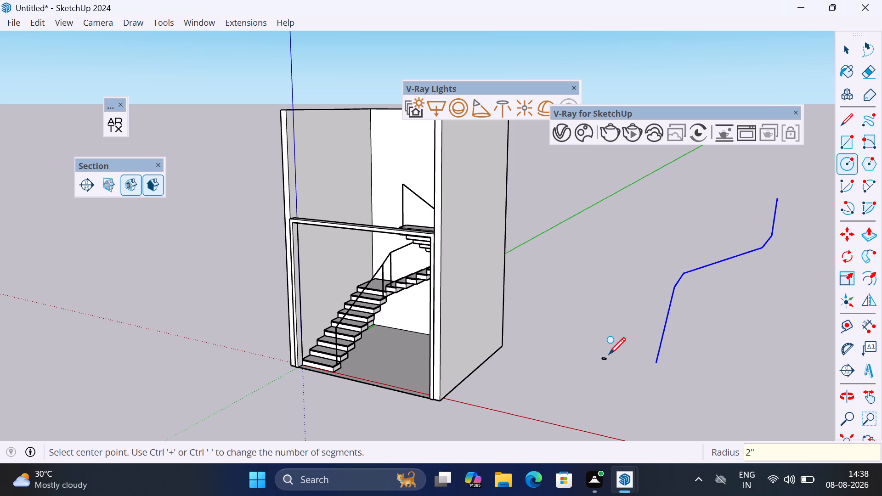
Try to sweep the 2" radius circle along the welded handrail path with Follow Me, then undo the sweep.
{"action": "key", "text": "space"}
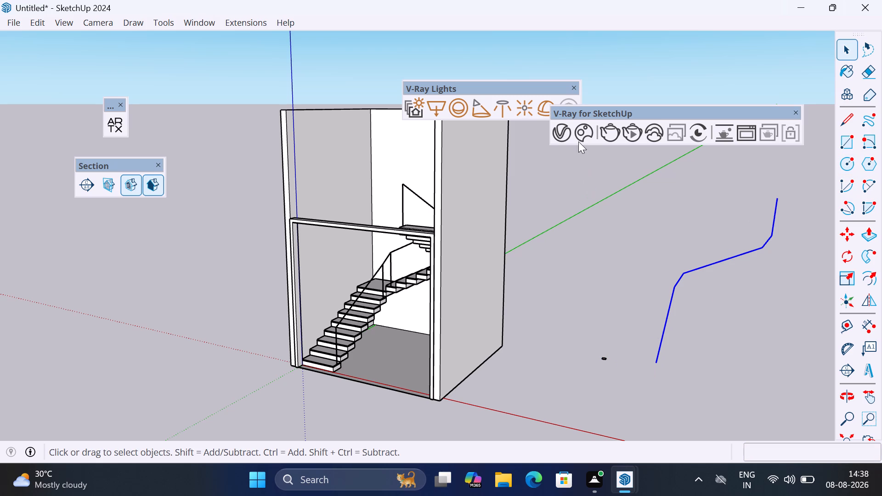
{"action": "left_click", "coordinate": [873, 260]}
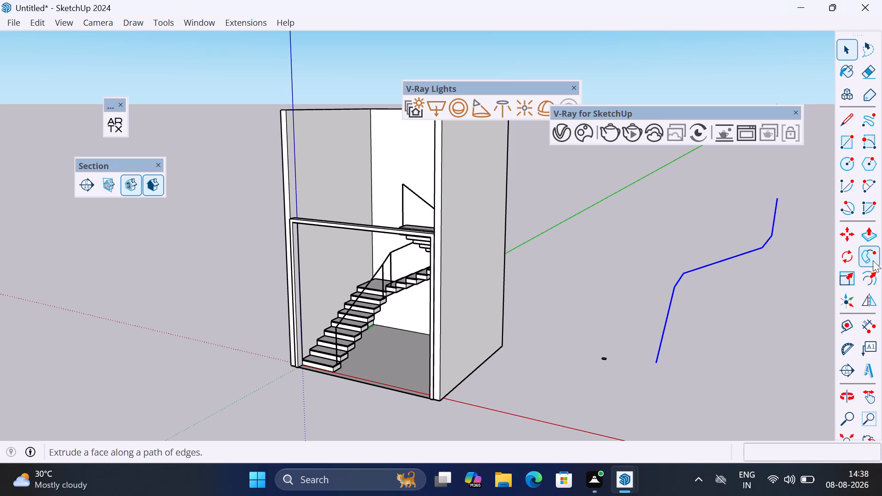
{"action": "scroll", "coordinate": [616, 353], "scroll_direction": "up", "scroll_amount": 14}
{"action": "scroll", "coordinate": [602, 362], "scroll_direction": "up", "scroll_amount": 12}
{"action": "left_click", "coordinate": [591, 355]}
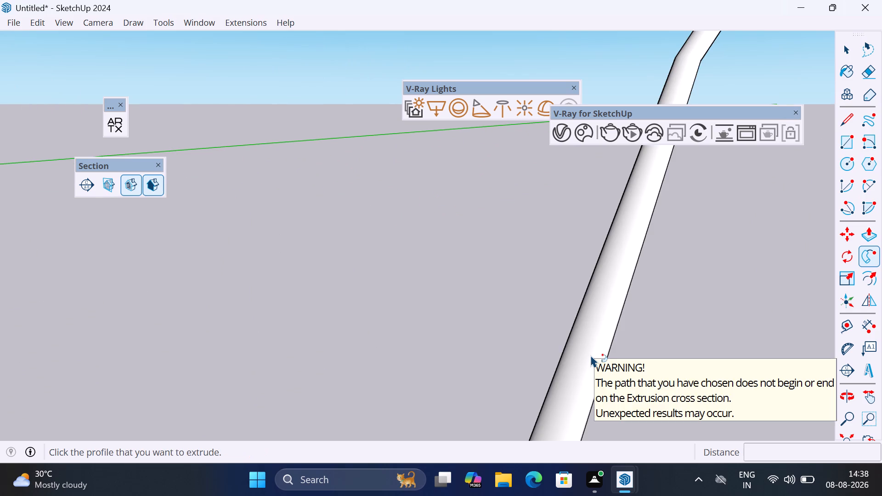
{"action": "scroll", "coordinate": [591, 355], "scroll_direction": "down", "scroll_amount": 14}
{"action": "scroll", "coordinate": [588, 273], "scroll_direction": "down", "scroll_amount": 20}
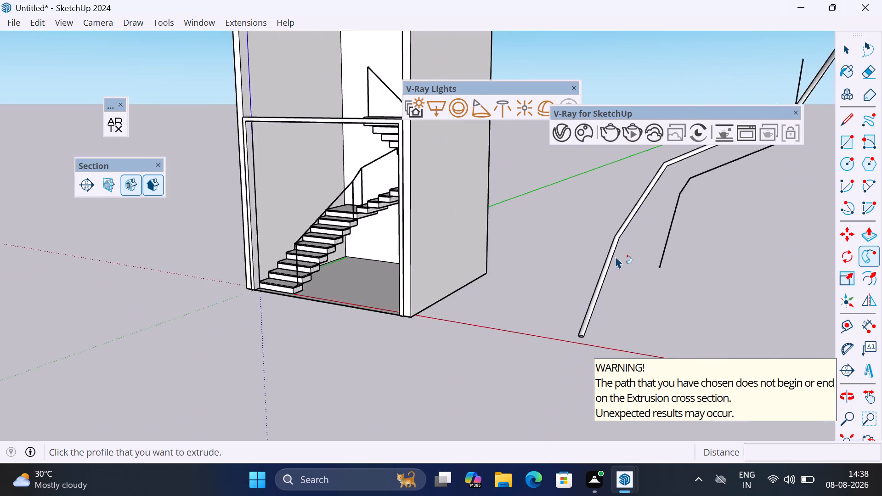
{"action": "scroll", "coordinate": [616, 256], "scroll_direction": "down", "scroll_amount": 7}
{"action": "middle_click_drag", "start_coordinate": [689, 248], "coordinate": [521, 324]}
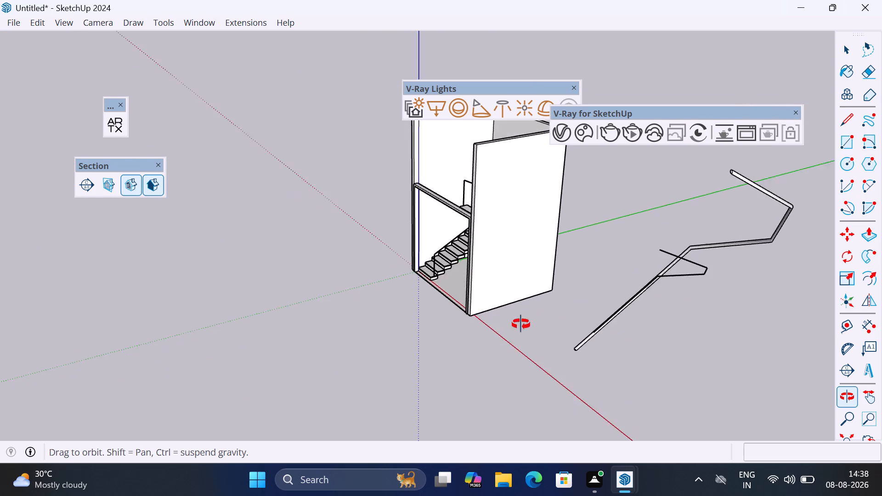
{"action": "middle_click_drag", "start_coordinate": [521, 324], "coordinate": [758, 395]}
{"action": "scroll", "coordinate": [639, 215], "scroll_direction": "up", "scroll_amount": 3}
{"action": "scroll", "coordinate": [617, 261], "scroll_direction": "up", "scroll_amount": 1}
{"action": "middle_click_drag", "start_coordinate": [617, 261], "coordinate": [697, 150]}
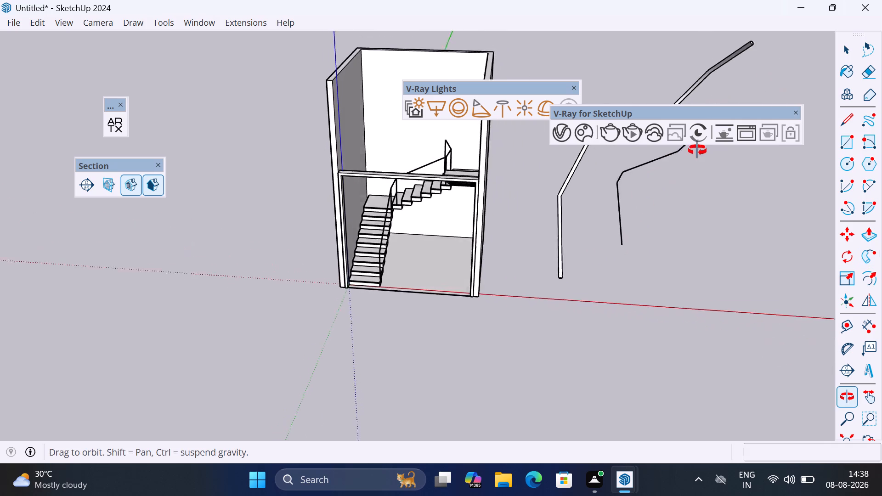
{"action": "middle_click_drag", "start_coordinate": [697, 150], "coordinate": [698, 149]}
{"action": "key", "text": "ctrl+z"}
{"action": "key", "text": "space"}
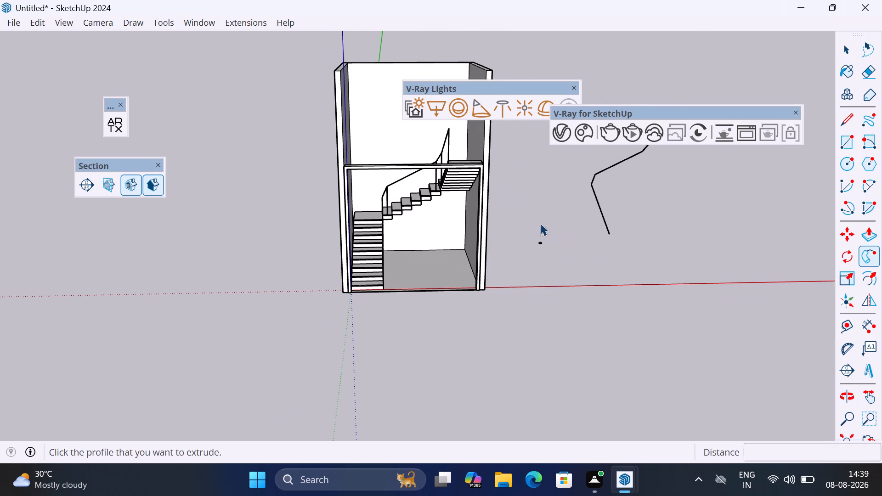
Move the 2" radius circle by its center onto the lower endpoint of the copied handrail path.
{"action": "left_click_drag", "start_coordinate": [525, 218], "coordinate": [578, 288]}
{"action": "scroll", "coordinate": [549, 233], "scroll_direction": "up", "scroll_amount": 18}
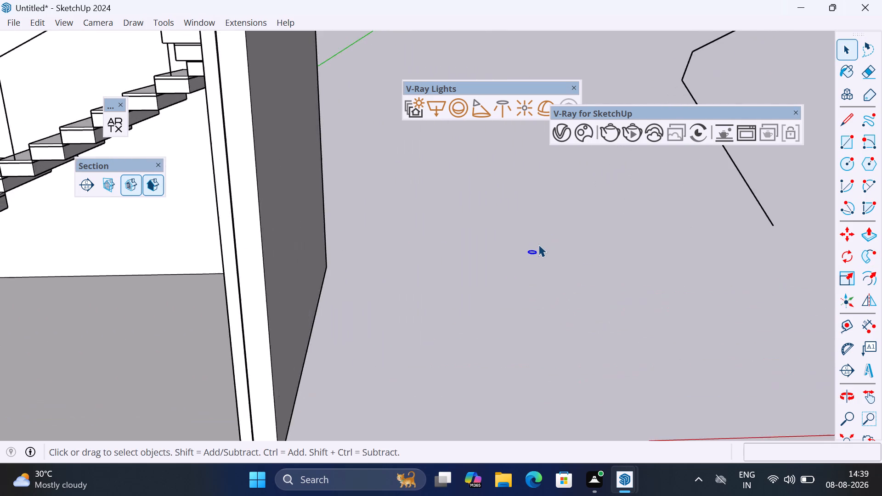
{"action": "scroll", "coordinate": [538, 244], "scroll_direction": "up", "scroll_amount": 4}
{"action": "key", "text": "m"}
{"action": "scroll", "coordinate": [533, 254], "scroll_direction": "up", "scroll_amount": 17}
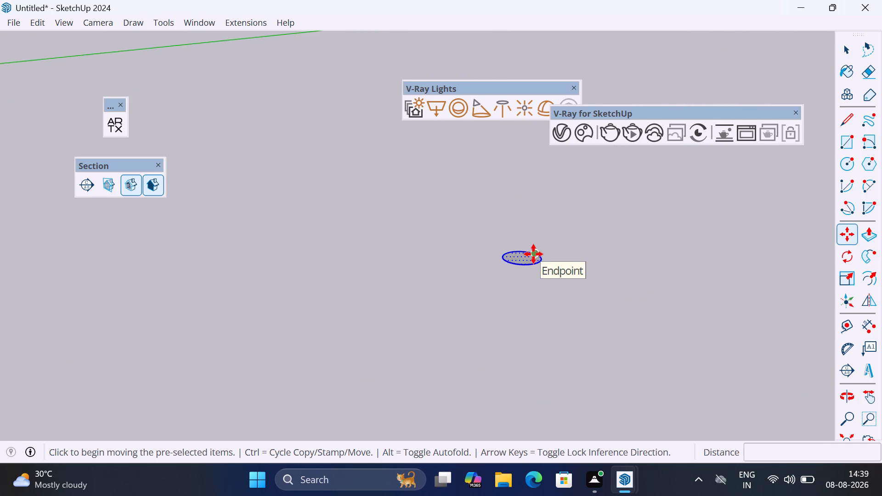
{"action": "scroll", "coordinate": [533, 254], "scroll_direction": "up", "scroll_amount": 6}
{"action": "left_click", "coordinate": [517, 261]}
{"action": "scroll", "coordinate": [528, 353], "scroll_direction": "down", "scroll_amount": 7}
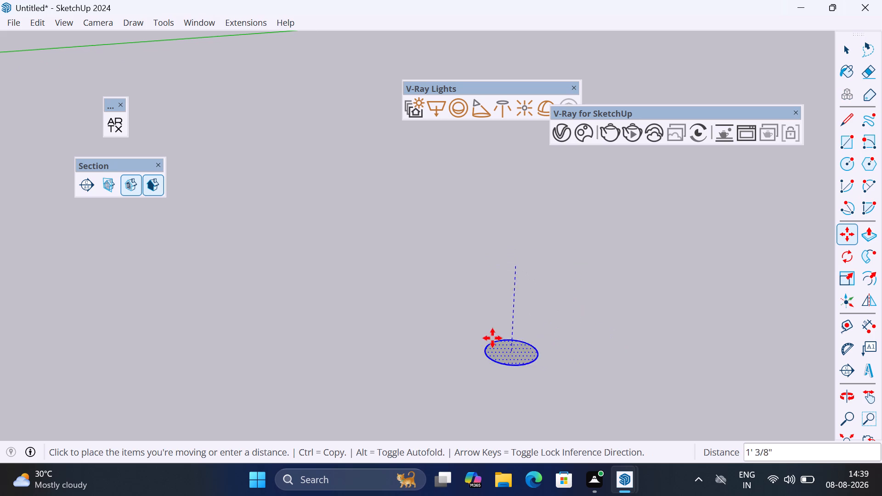
{"action": "scroll", "coordinate": [472, 316], "scroll_direction": "down", "scroll_amount": 14}
{"action": "scroll", "coordinate": [474, 318], "scroll_direction": "down", "scroll_amount": 15}
{"action": "scroll", "coordinate": [453, 345], "scroll_direction": "down", "scroll_amount": 7}
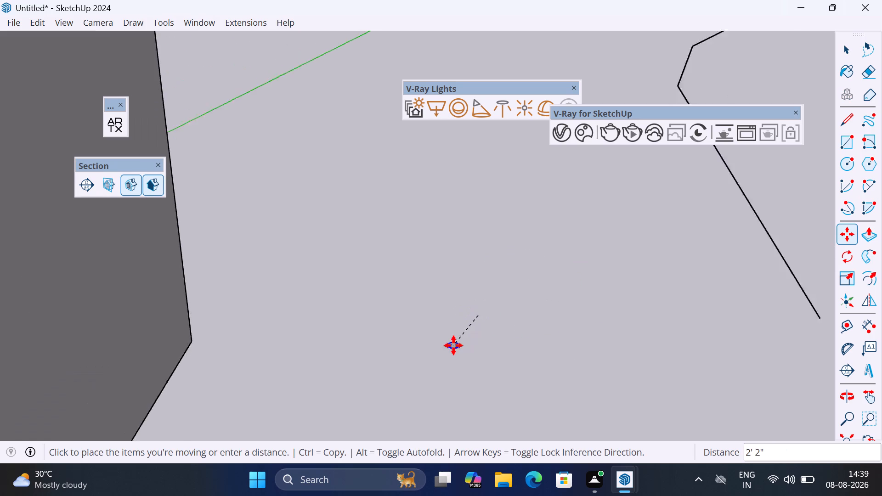
{"action": "scroll", "coordinate": [699, 327], "scroll_direction": "up", "scroll_amount": 16}
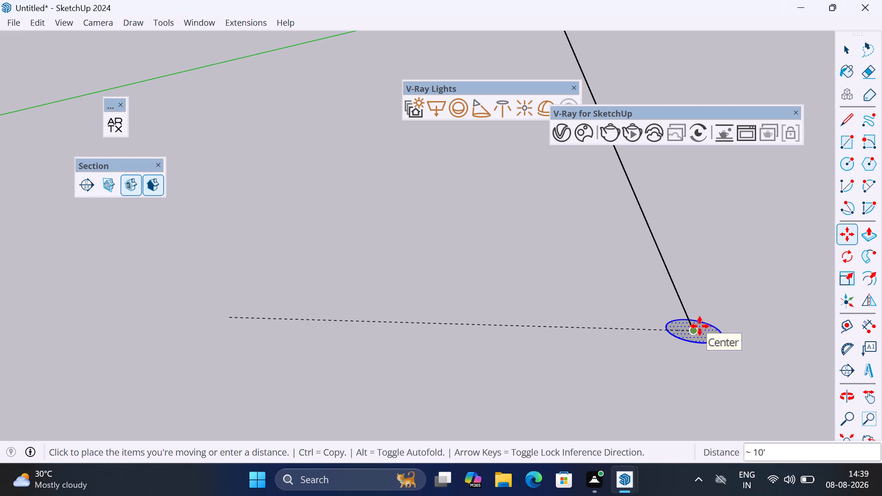
{"action": "left_click", "coordinate": [700, 326]}
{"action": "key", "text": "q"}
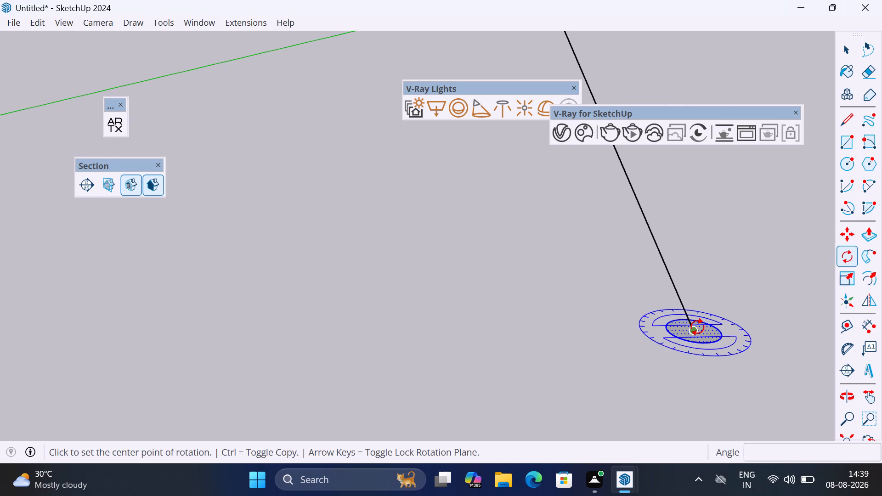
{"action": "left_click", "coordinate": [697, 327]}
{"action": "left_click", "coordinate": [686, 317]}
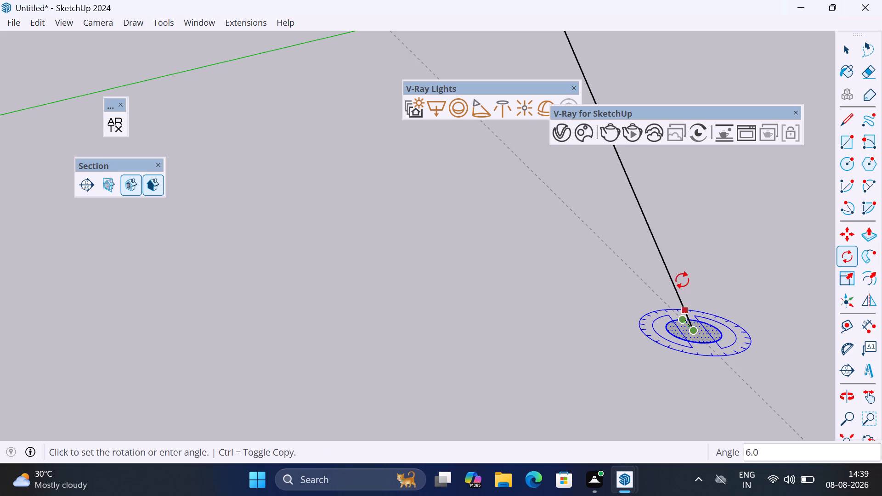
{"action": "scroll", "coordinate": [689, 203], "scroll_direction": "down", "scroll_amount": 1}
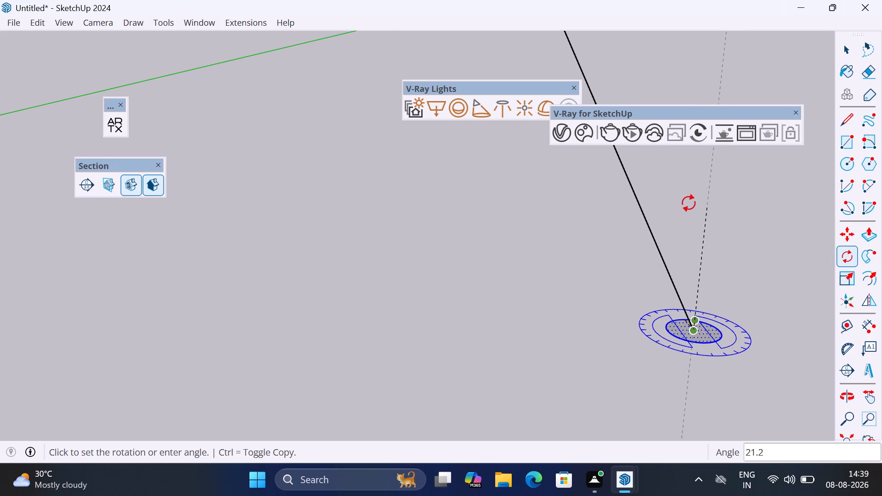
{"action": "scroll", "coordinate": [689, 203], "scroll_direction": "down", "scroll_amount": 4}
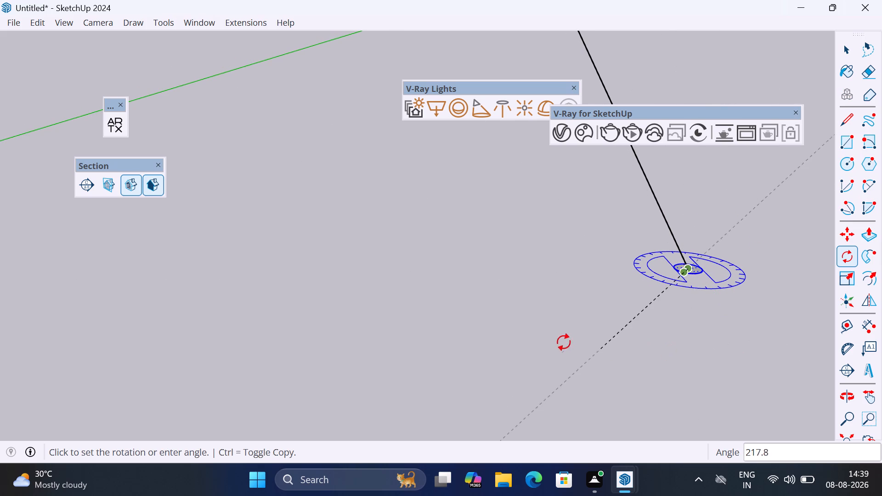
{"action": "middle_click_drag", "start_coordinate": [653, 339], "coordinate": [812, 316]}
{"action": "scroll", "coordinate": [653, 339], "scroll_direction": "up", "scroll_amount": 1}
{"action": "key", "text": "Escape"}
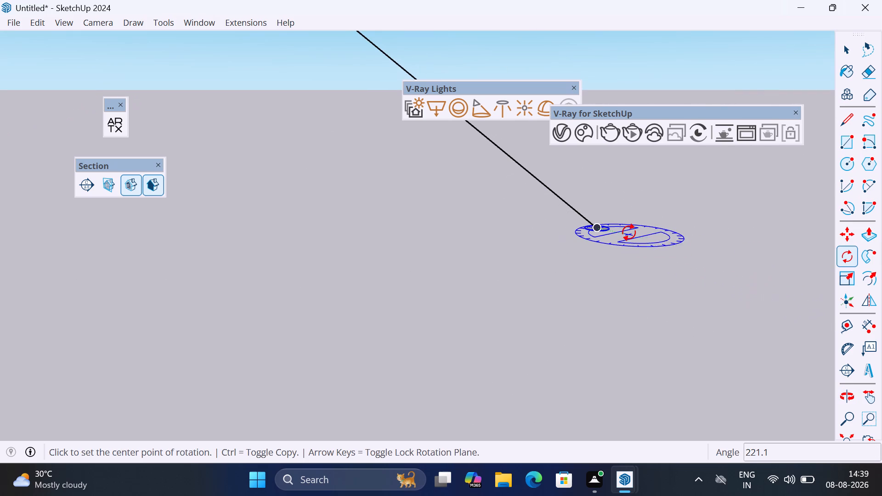
Rotate the circle 90 degrees about its center, around the red axis, so it stands upright at the path's end.
{"action": "key", "text": "Left"}
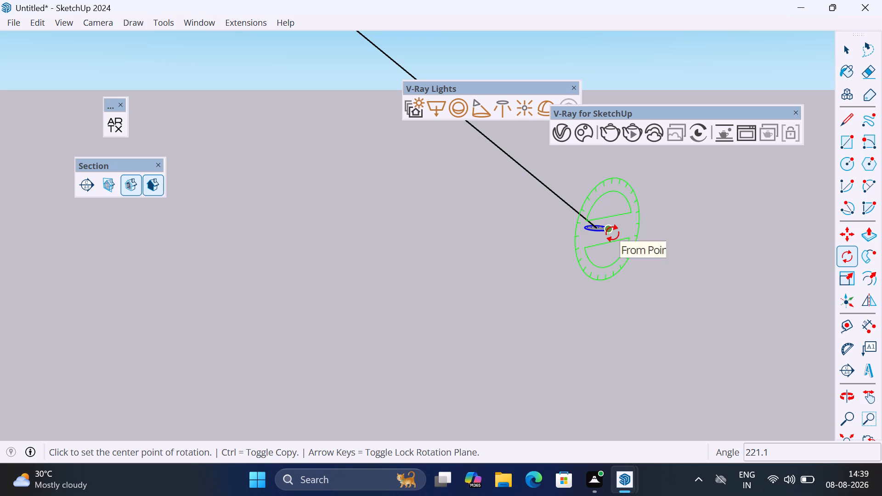
{"action": "key", "text": "Right"}
{"action": "left_click", "coordinate": [600, 228]}
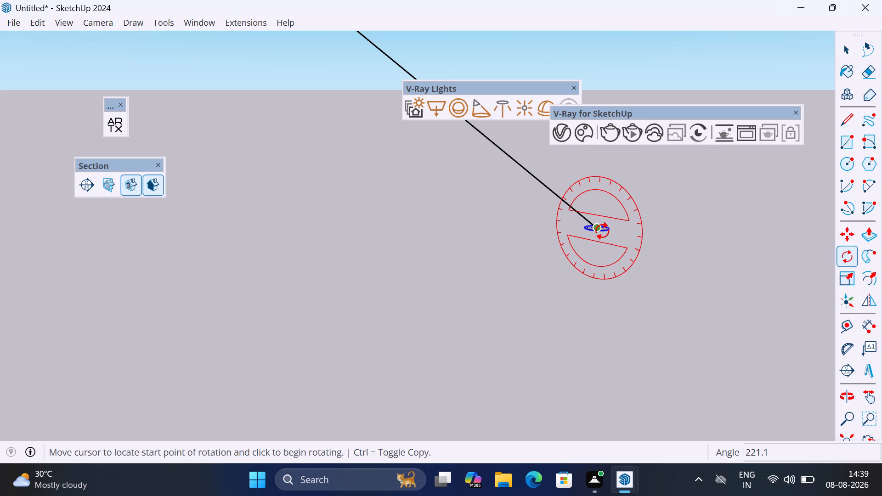
{"action": "left_click", "coordinate": [615, 236]}
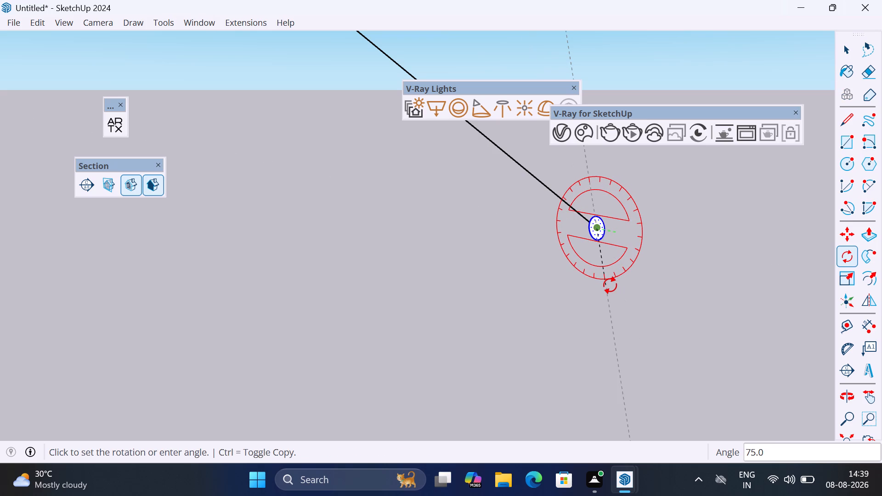
{"action": "type", "text": "90"}
{"action": "key", "text": "Return"}
{"action": "key", "text": "space"}
Sweep the upright circle along the welded handrail path with Follow Me to form a round handrail.
{"action": "scroll", "coordinate": [610, 285], "scroll_direction": "down", "scroll_amount": 6}
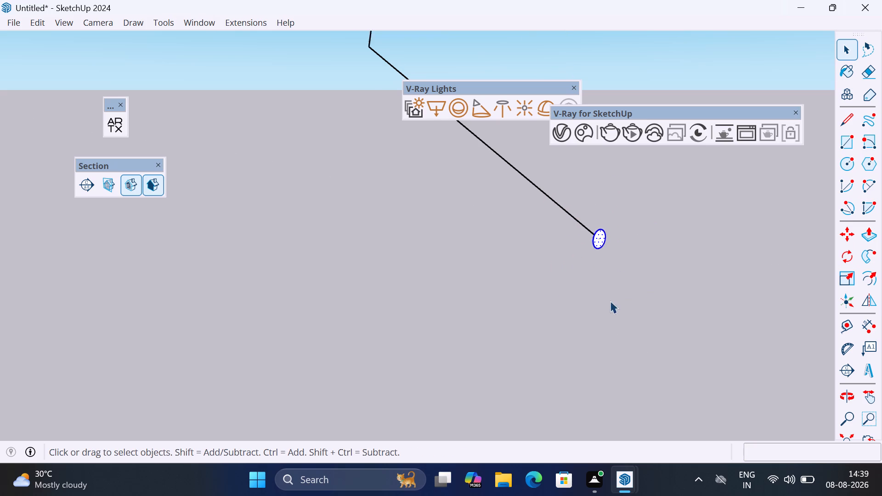
{"action": "scroll", "coordinate": [582, 313], "scroll_direction": "down", "scroll_amount": 12}
{"action": "left_click_drag", "start_coordinate": [534, 239], "coordinate": [525, 261]}
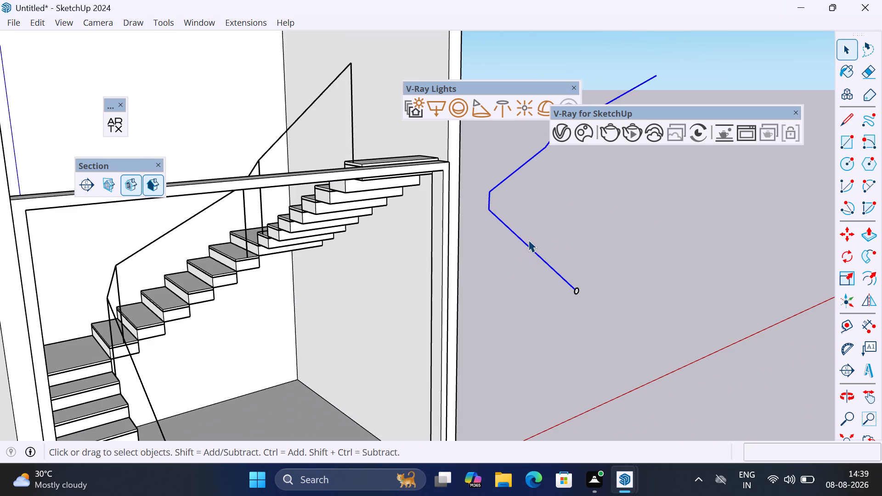
{"action": "left_click", "coordinate": [877, 259]}
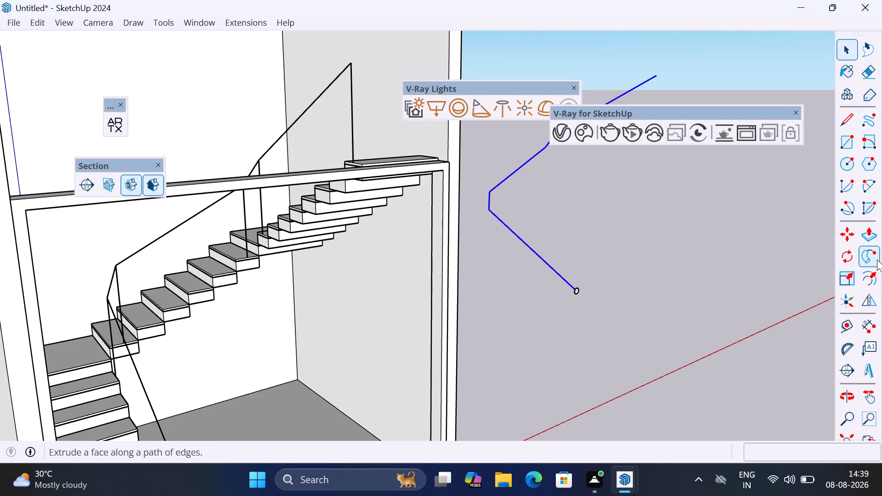
{"action": "scroll", "coordinate": [575, 291], "scroll_direction": "up", "scroll_amount": 12}
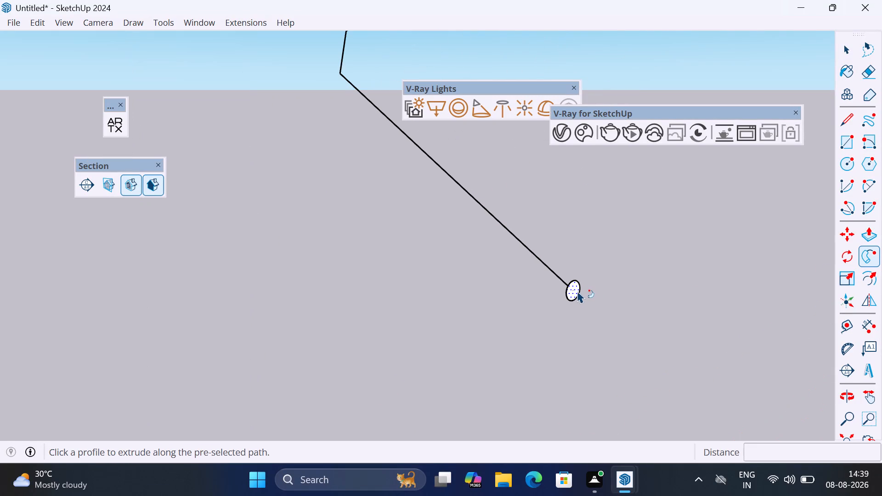
{"action": "left_click", "coordinate": [576, 290]}
Examine the swept handrail beside the staircase from several angles.
{"action": "scroll", "coordinate": [560, 324], "scroll_direction": "down", "scroll_amount": 6}
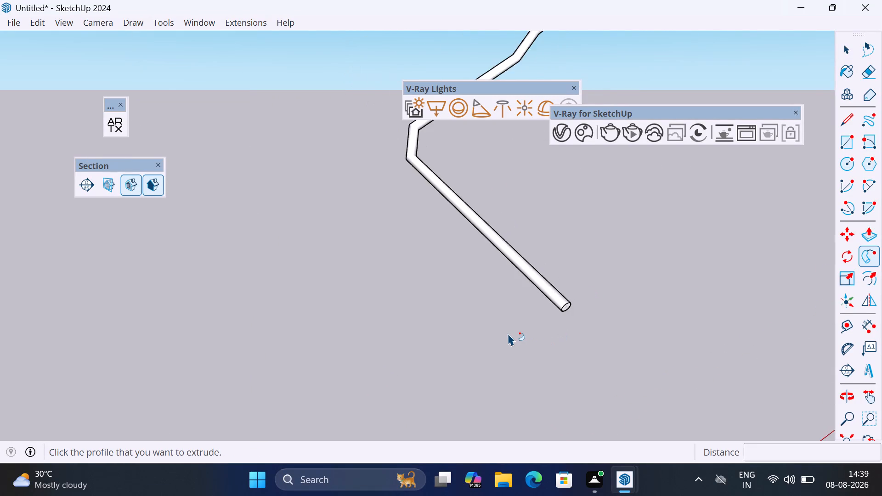
{"action": "scroll", "coordinate": [508, 333], "scroll_direction": "down", "scroll_amount": 18}
{"action": "middle_click_drag", "start_coordinate": [562, 315], "coordinate": [477, 315]}
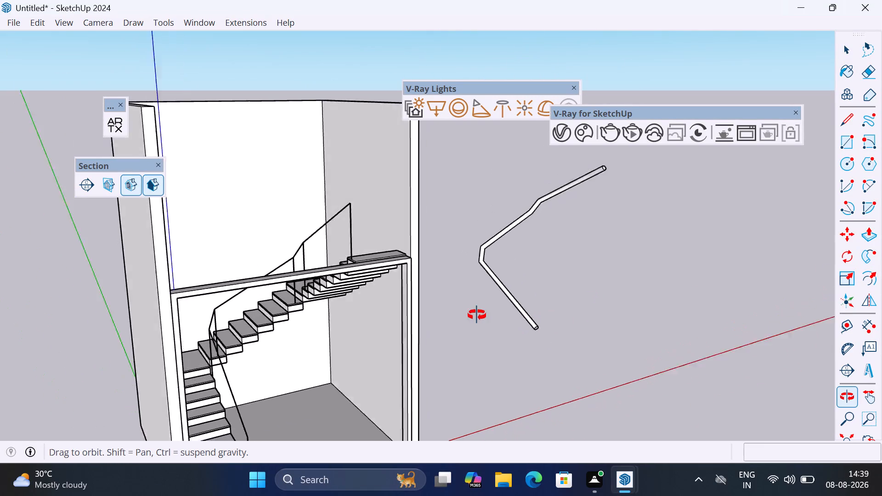
{"action": "middle_click_drag", "start_coordinate": [477, 315], "coordinate": [403, 314]}
{"action": "scroll", "coordinate": [492, 290], "scroll_direction": "down", "scroll_amount": 4}
{"action": "scroll", "coordinate": [557, 299], "scroll_direction": "up", "scroll_amount": 3}
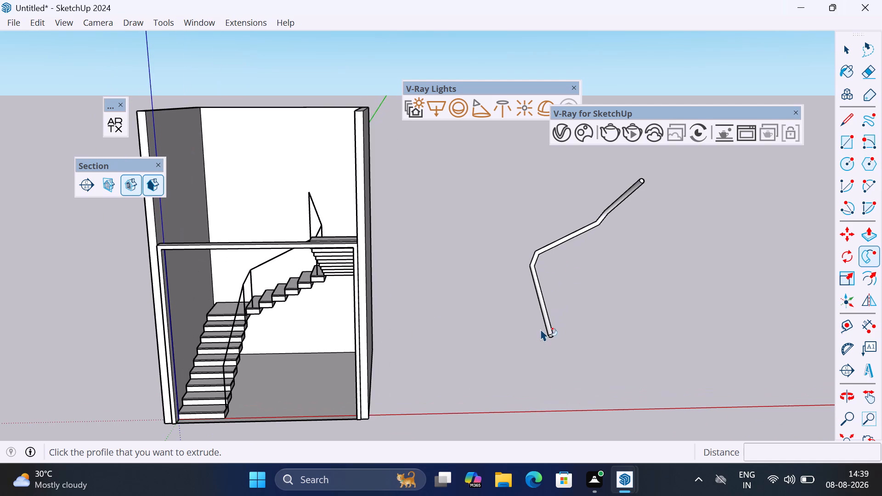
{"action": "scroll", "coordinate": [597, 282], "scroll_direction": "down", "scroll_amount": 4}
{"action": "middle_click_drag", "start_coordinate": [586, 320], "coordinate": [477, 318]}
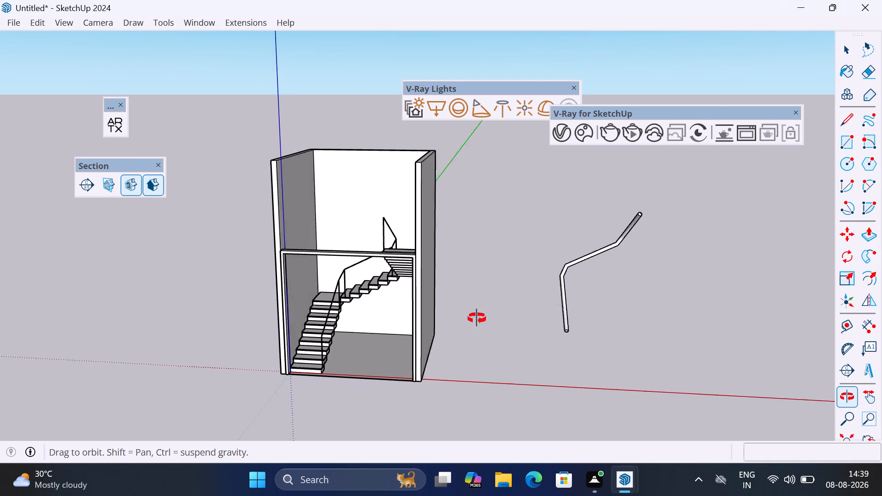
{"action": "middle_click_drag", "start_coordinate": [477, 318], "coordinate": [471, 293]}
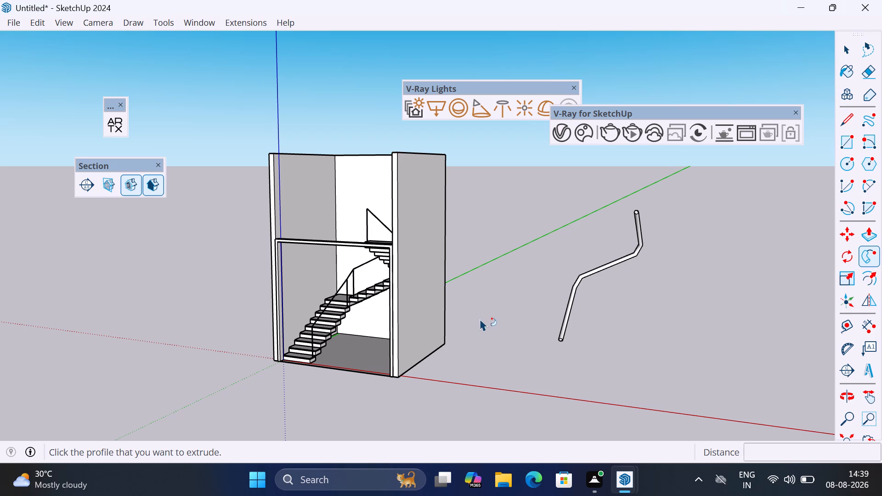
{"action": "key", "text": "Escape"}
Draw a 3' vertical line on the open ground between the staircase walls and the swept handrail.
{"action": "key", "text": "l"}
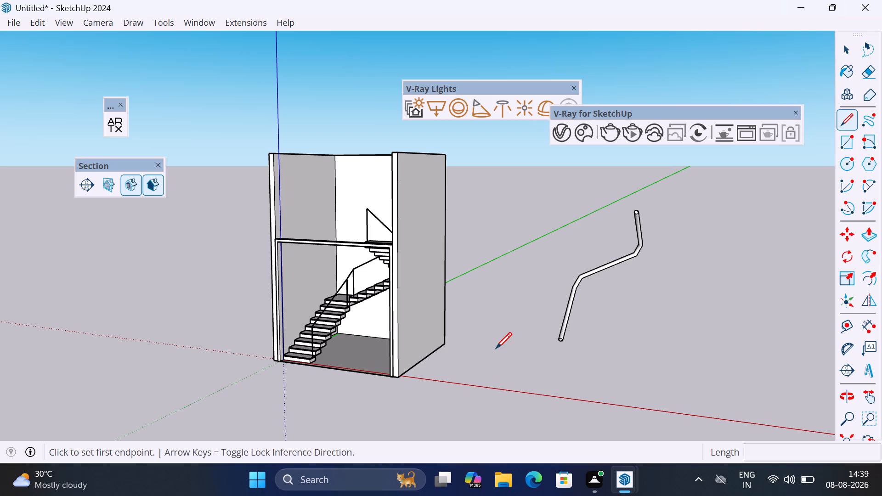
{"action": "left_click", "coordinate": [507, 370]}
{"action": "key", "text": "Up"}
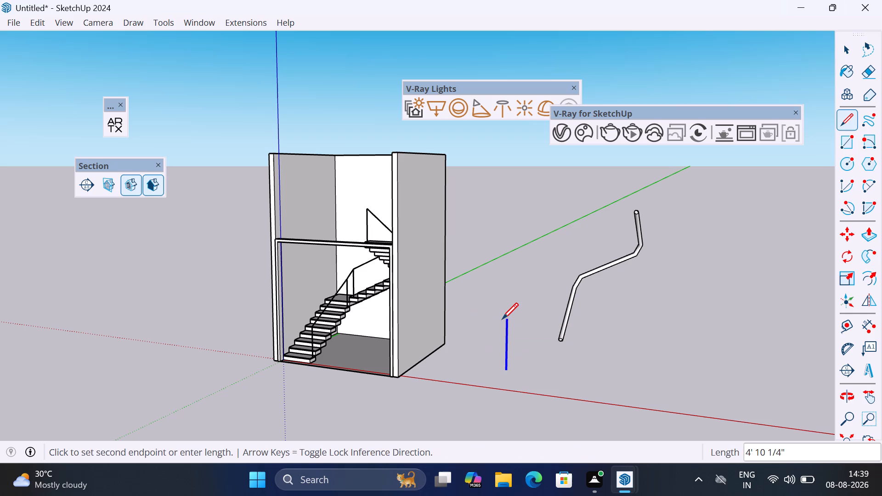
{"action": "type", "text": "3'"}
{"action": "key", "text": "Return"}
{"action": "key", "text": "space"}
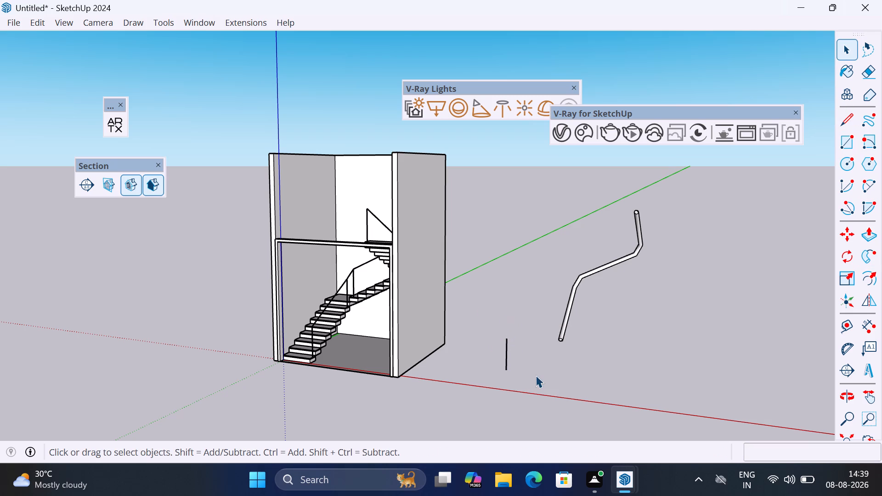
Draw a horizontal 30-sided circle of 2" radius on the ground beside the 3' vertical line.
{"action": "scroll", "coordinate": [536, 375], "scroll_direction": "up", "scroll_amount": 6}
{"action": "key", "text": "c"}
{"action": "left_click", "coordinate": [524, 372]}
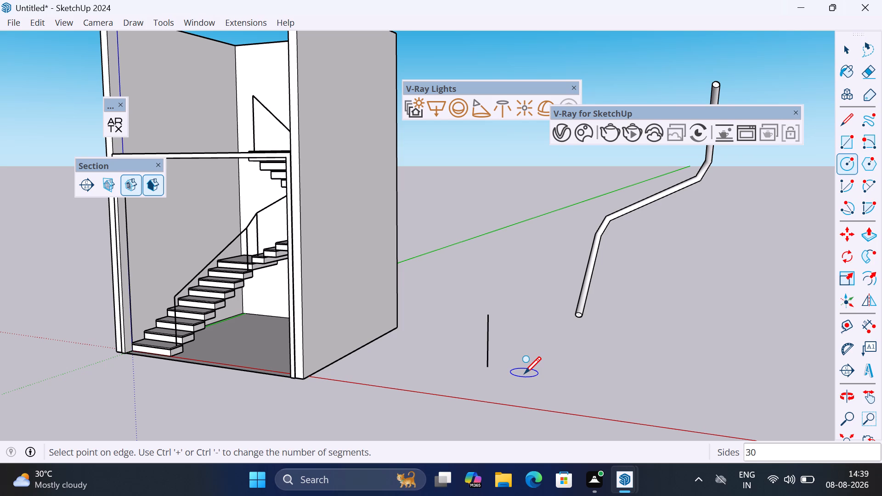
{"action": "type", "text": "2\""}
{"action": "key", "text": "Return"}
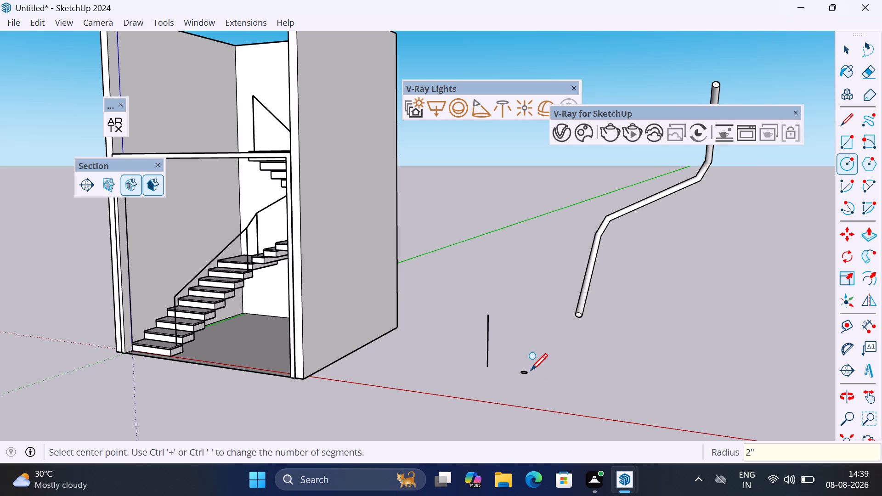
{"action": "key", "text": "space"}
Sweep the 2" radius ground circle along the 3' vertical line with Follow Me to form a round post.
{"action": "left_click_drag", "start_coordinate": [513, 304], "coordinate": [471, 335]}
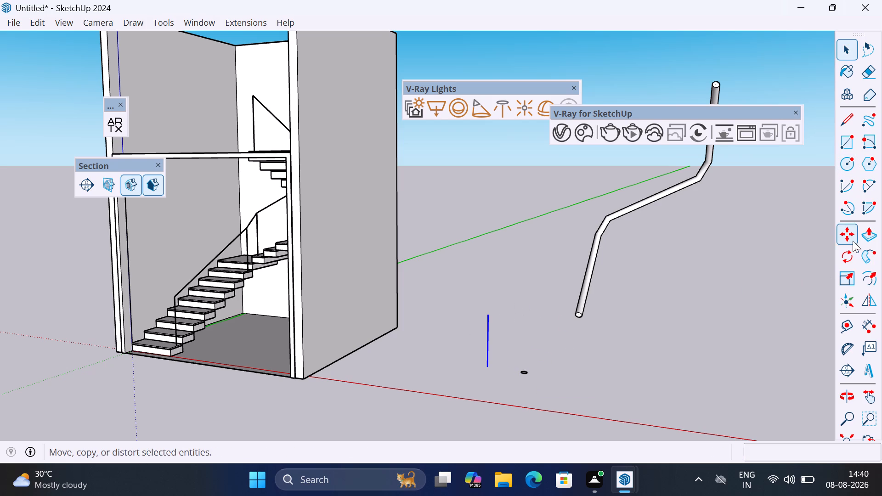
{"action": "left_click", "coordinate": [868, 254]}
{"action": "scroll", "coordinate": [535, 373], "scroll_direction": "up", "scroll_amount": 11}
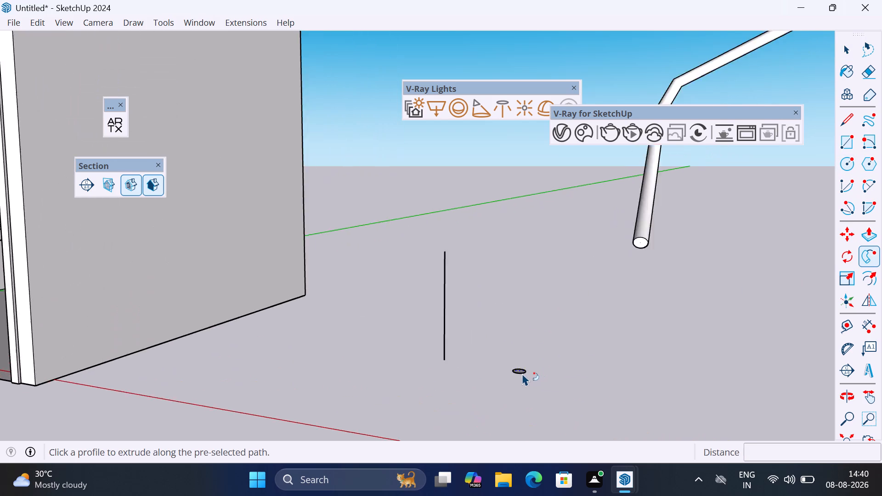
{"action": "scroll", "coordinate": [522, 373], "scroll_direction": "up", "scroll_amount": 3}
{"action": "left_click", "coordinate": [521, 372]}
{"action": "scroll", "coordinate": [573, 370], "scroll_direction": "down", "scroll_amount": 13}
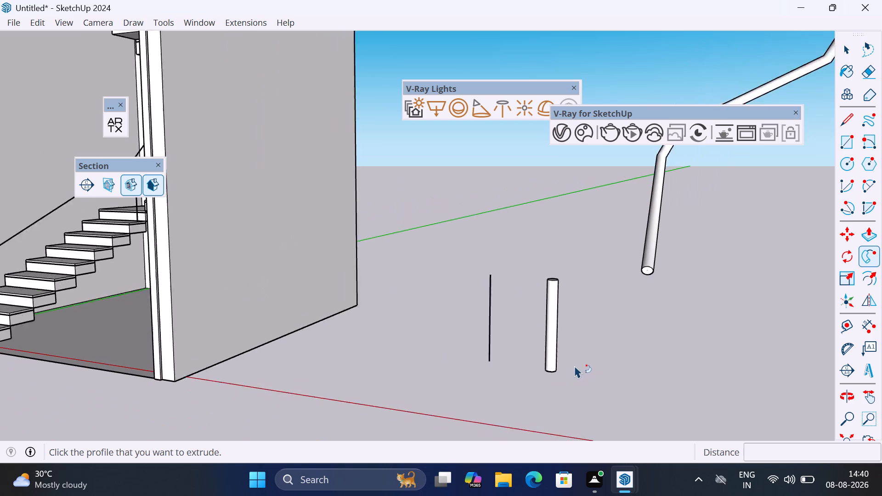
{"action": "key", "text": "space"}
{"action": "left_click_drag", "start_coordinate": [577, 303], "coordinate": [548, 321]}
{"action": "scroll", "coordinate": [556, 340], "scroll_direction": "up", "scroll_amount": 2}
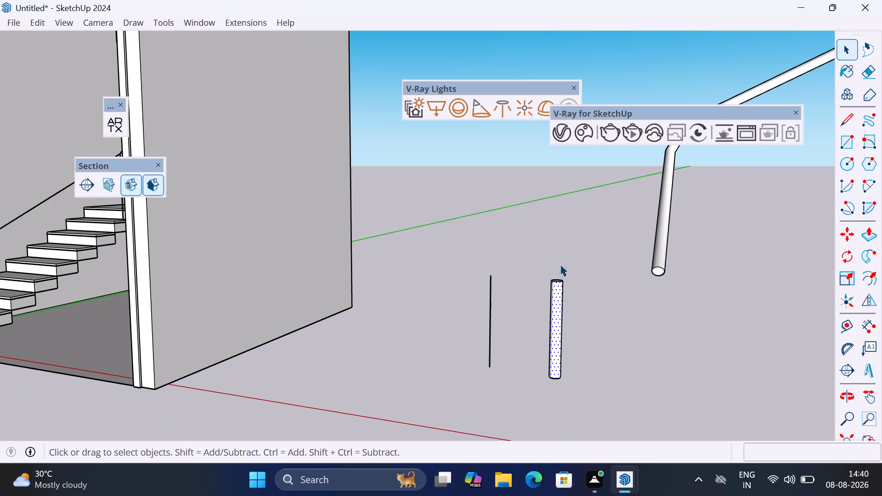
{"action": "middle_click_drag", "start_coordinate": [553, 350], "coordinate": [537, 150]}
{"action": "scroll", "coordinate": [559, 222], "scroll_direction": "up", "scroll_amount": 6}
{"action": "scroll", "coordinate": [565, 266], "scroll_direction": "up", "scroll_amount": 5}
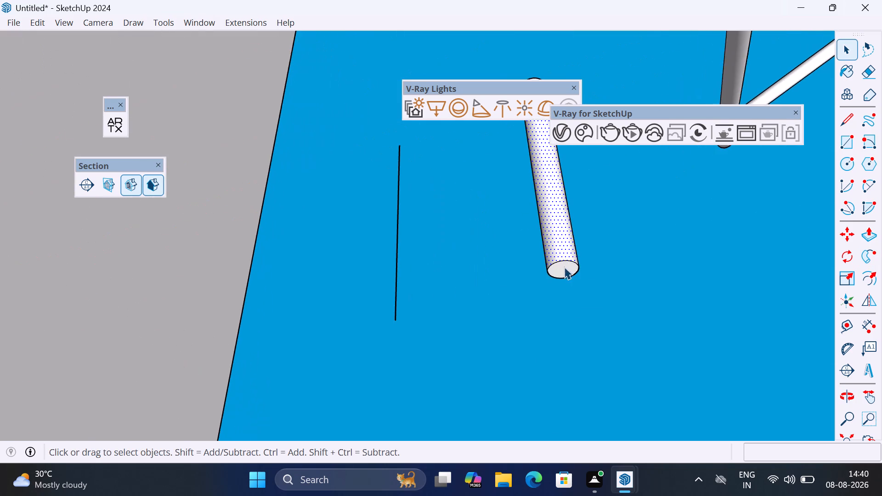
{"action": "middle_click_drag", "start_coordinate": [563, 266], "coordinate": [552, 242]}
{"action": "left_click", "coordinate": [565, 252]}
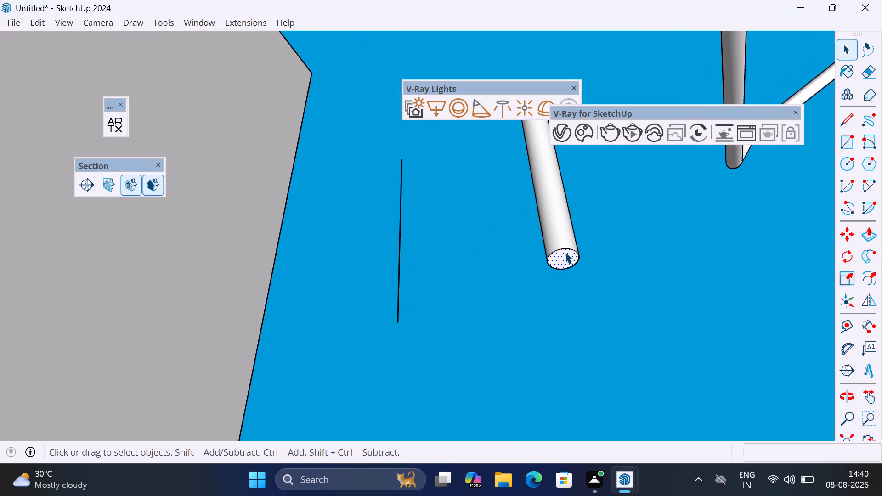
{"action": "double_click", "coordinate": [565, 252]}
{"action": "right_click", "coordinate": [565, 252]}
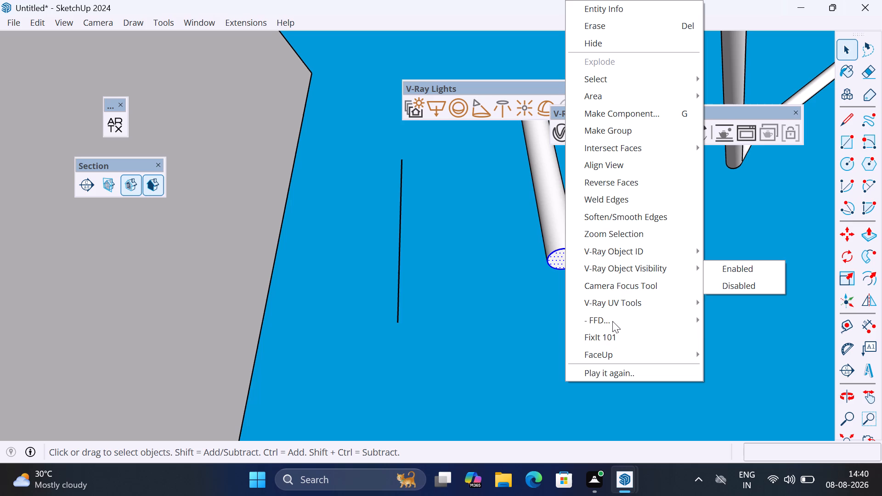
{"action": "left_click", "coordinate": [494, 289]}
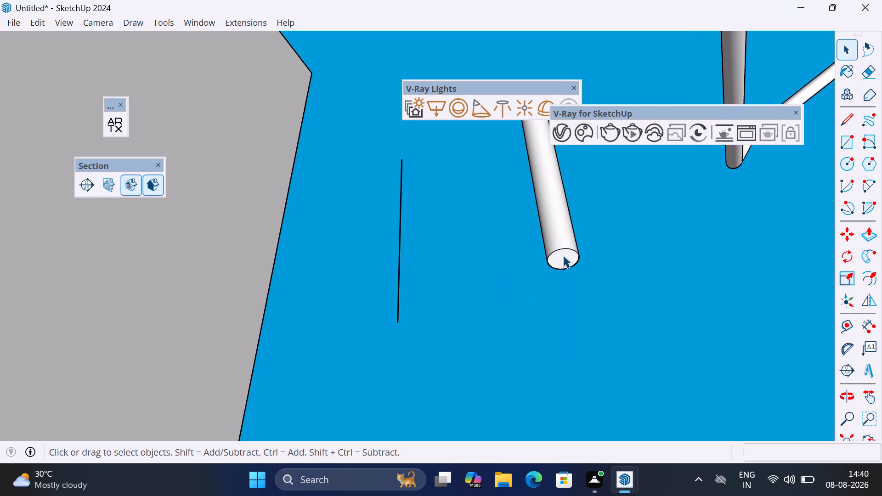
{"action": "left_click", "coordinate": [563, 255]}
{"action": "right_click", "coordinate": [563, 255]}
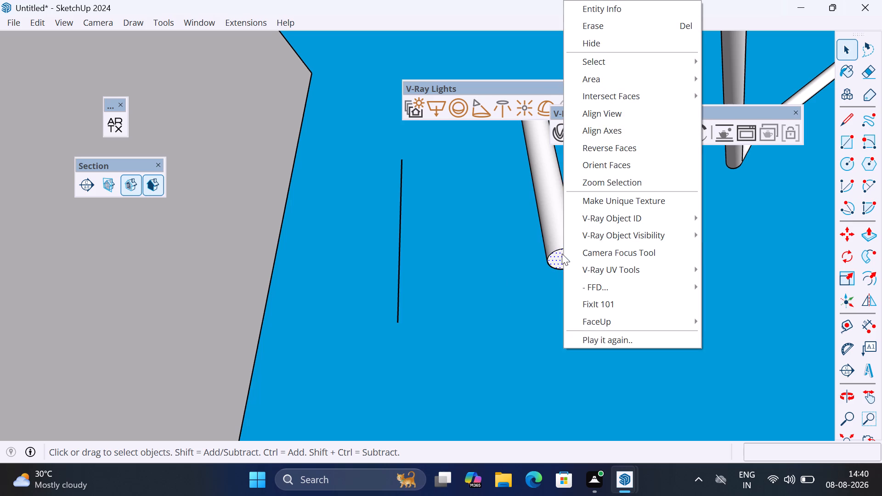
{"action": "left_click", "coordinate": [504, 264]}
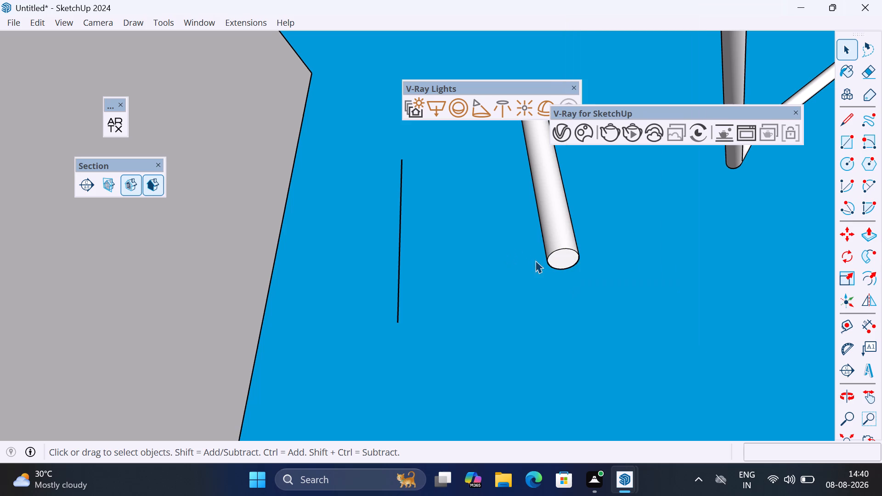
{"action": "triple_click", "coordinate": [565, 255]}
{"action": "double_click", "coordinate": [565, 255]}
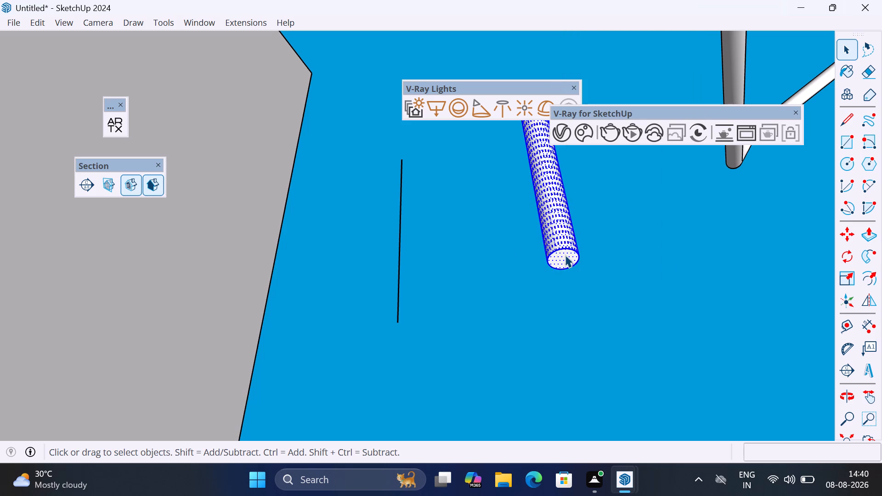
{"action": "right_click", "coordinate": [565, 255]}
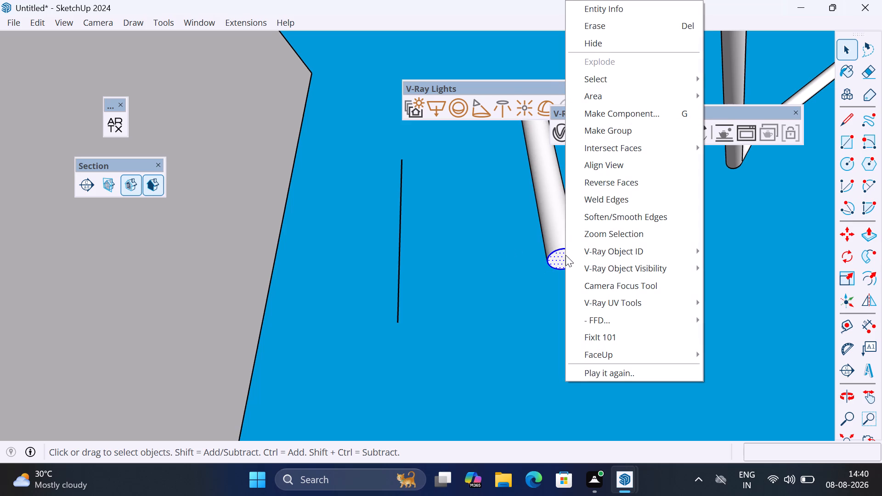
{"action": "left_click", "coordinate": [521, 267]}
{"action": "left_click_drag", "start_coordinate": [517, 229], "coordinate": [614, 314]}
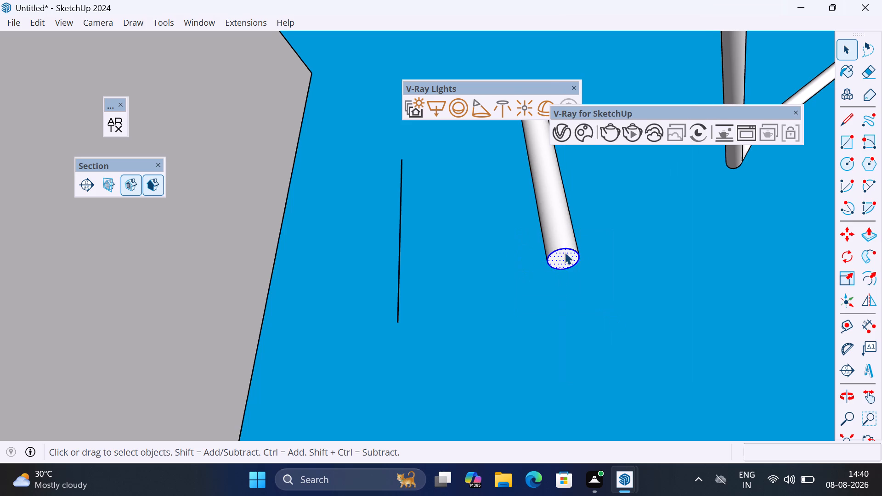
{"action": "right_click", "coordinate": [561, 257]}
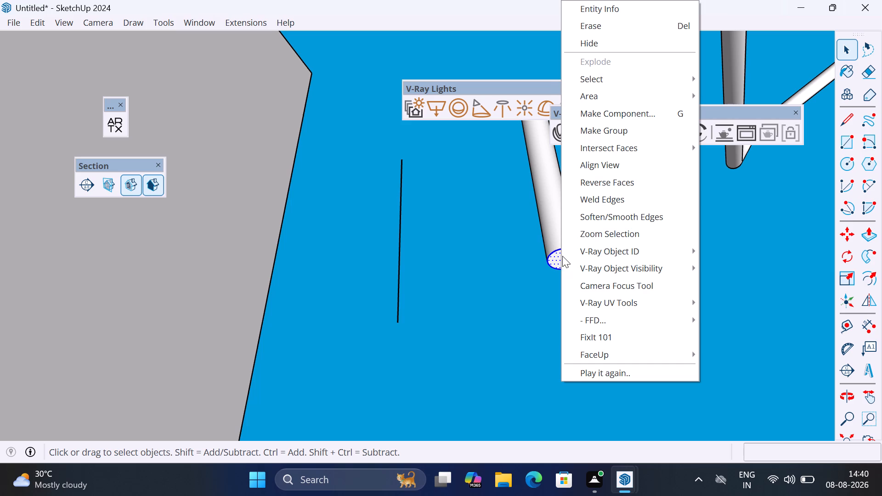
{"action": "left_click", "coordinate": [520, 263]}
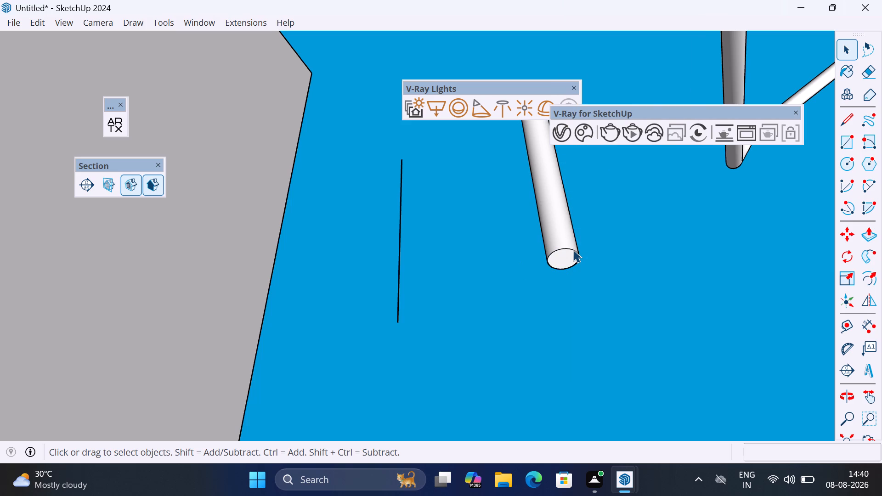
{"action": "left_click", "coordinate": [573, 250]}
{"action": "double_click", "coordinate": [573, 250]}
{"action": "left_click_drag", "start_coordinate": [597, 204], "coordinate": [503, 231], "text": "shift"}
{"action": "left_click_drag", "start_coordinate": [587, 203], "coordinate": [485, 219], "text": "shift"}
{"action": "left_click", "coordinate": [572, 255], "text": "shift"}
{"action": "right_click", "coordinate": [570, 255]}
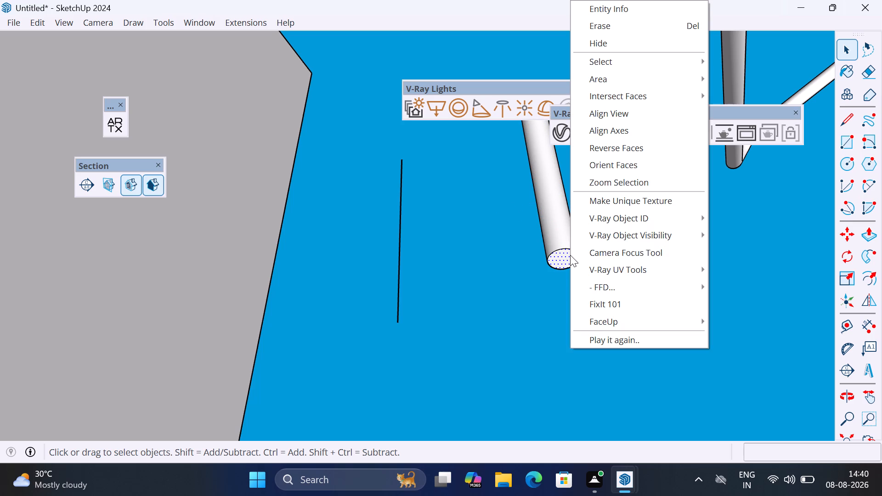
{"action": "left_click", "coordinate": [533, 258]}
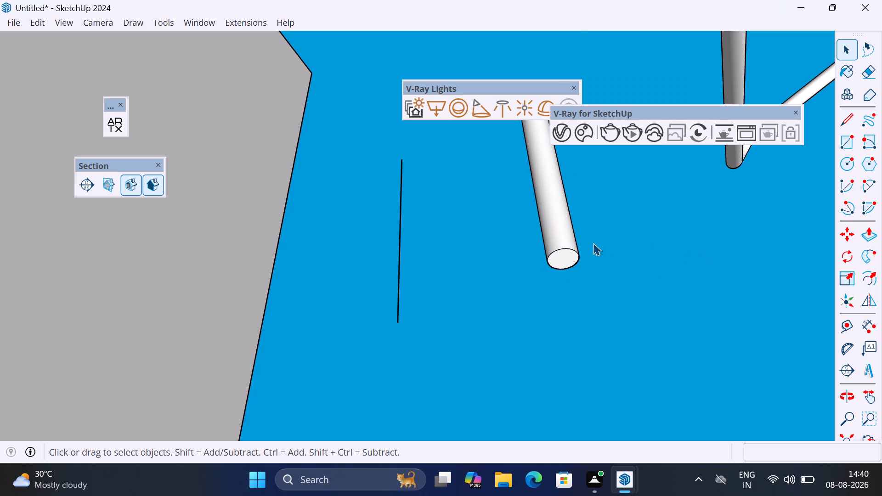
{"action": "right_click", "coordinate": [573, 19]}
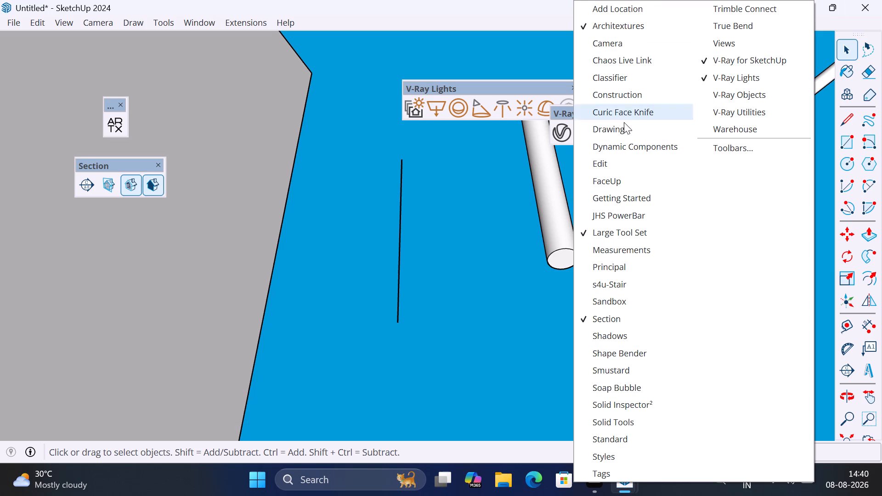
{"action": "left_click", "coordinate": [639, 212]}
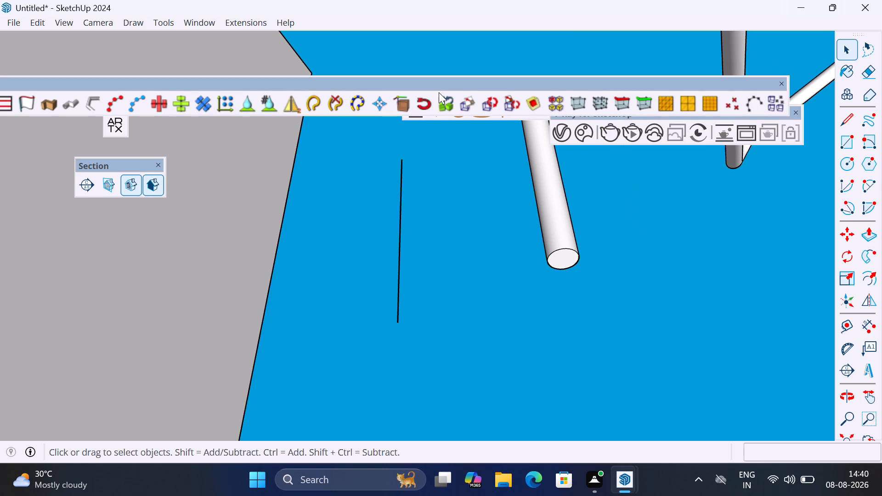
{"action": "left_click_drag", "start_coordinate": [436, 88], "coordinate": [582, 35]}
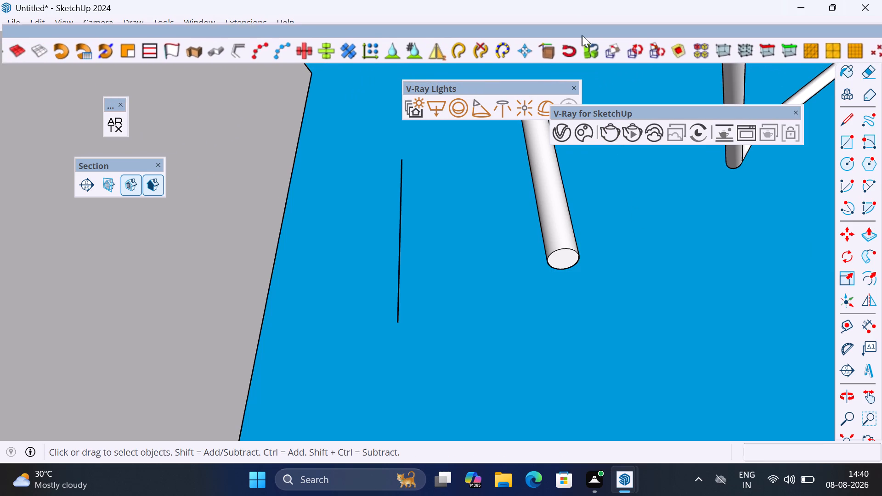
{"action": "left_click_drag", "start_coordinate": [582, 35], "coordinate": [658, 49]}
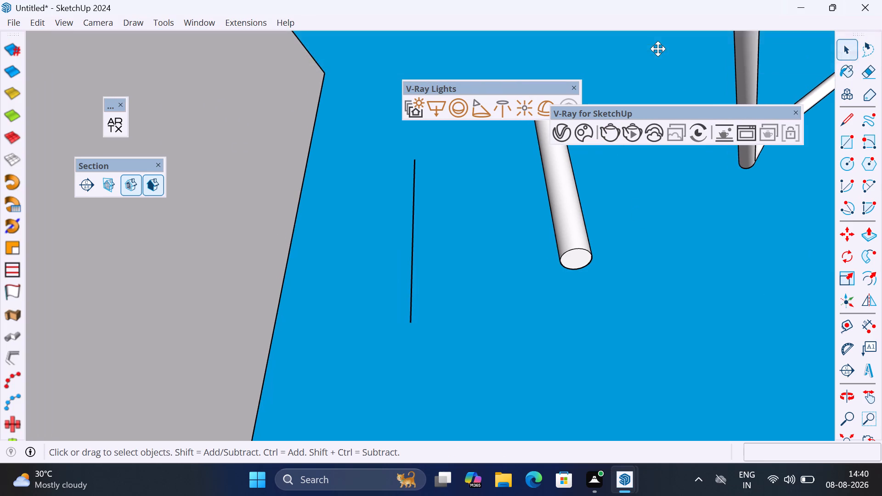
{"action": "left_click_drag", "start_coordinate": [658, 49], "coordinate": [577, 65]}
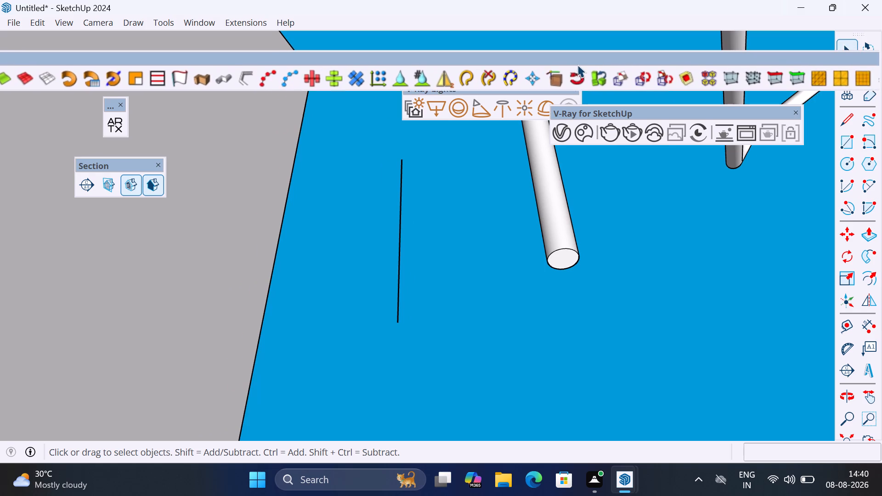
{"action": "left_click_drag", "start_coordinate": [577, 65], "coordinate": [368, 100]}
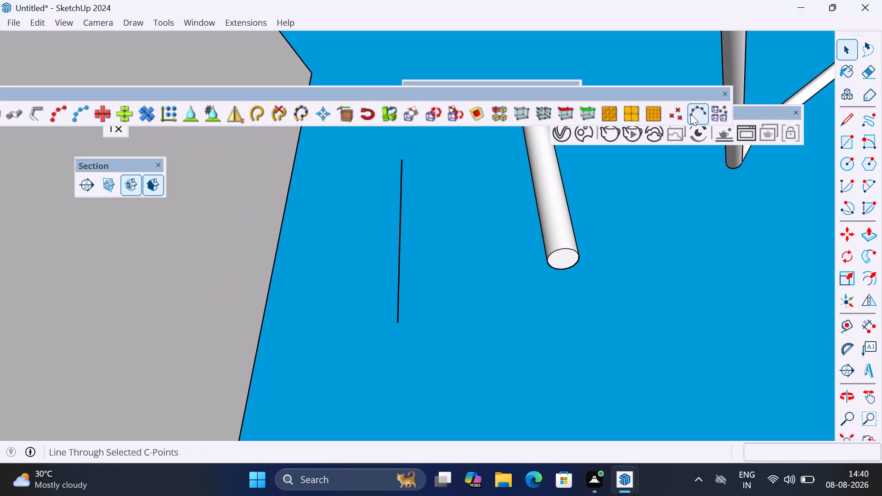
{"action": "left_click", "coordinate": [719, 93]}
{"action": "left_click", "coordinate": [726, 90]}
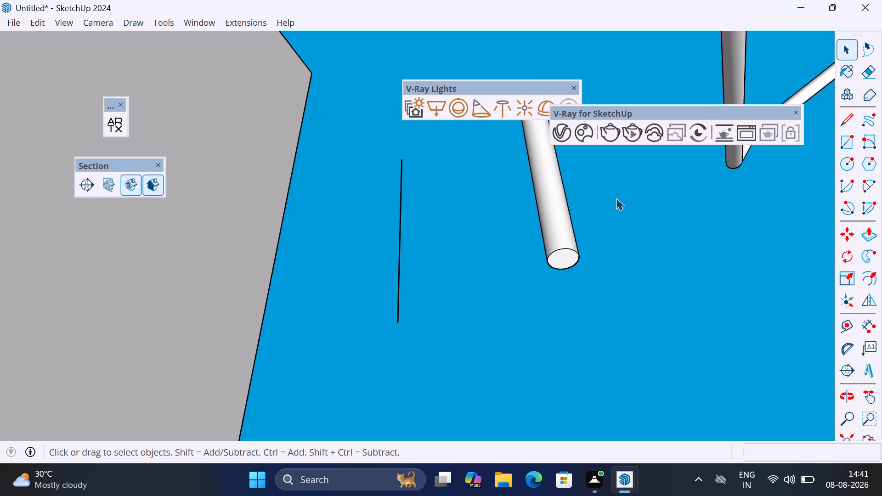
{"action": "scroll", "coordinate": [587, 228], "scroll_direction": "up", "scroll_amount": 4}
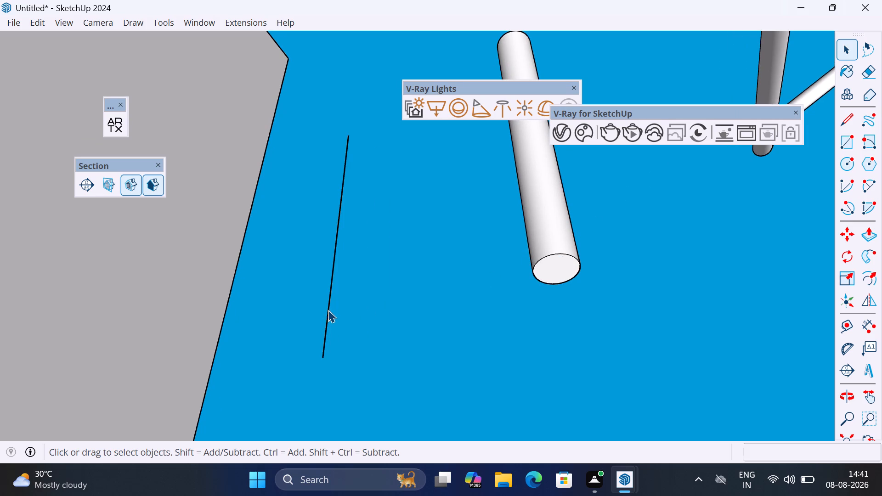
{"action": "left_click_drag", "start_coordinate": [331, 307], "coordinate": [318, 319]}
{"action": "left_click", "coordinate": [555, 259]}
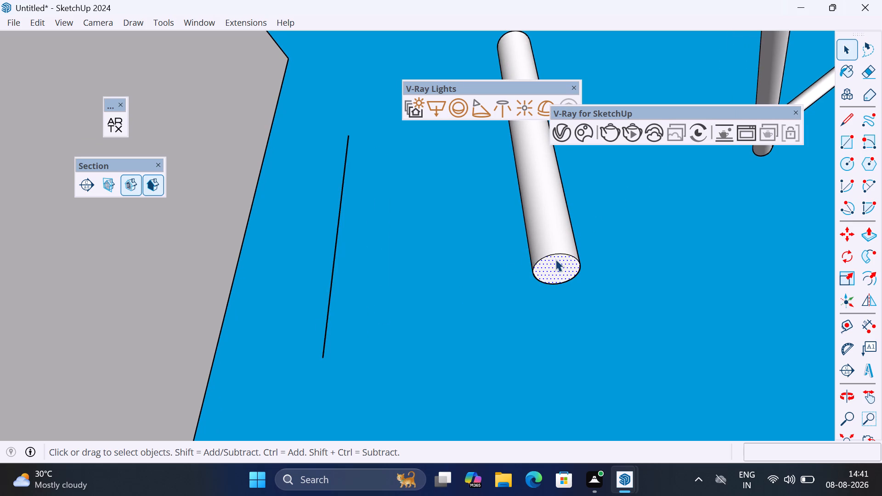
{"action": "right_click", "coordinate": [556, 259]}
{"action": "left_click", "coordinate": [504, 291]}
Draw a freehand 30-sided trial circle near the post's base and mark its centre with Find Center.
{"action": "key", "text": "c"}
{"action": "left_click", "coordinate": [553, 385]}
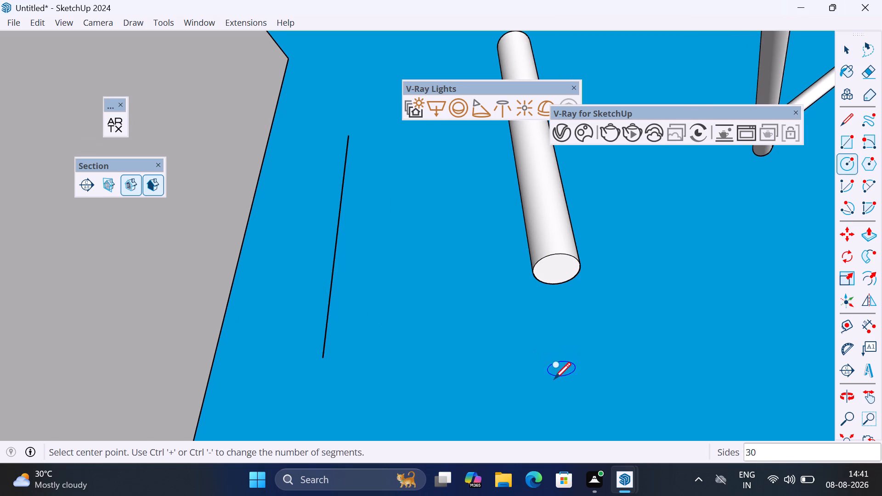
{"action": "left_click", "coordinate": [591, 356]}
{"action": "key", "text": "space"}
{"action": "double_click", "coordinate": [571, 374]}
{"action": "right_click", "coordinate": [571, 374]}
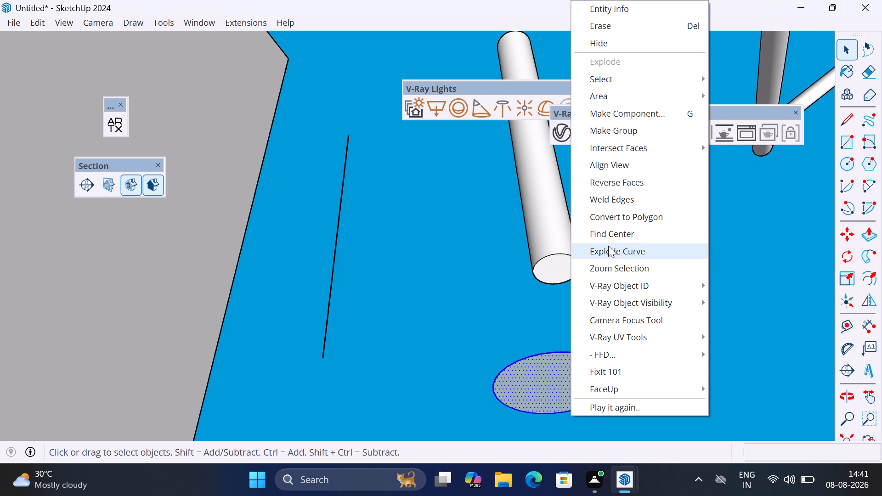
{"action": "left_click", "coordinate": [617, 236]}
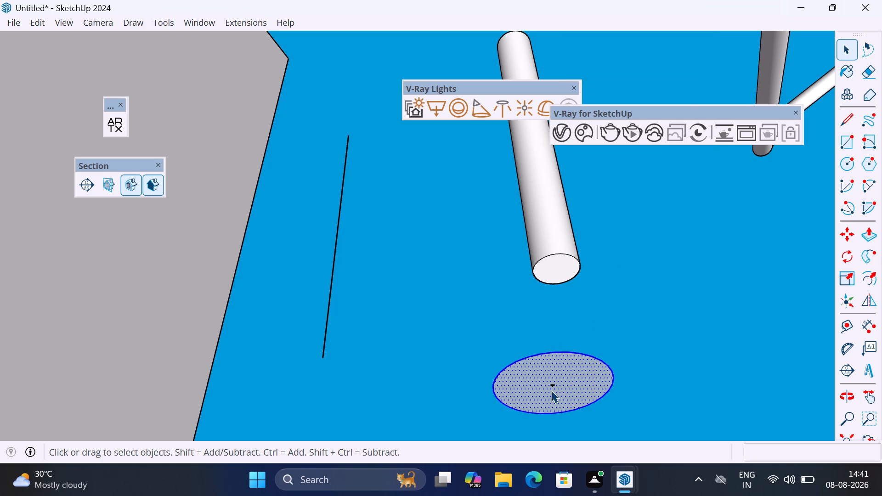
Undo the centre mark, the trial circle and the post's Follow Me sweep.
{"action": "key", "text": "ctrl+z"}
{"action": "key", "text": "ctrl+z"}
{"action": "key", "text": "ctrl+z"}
Draw a horizontal circle of 2" radius on the ground beside the original post profile circle.
{"action": "key", "text": "c"}
{"action": "left_click", "coordinate": [576, 369]}
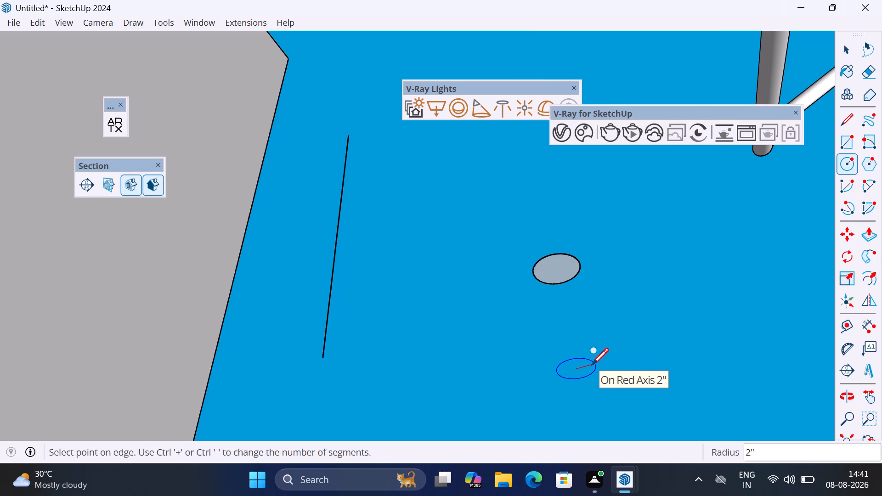
{"action": "type", "text": "2\""}
{"action": "key", "text": "Return"}
{"action": "key", "text": "space"}
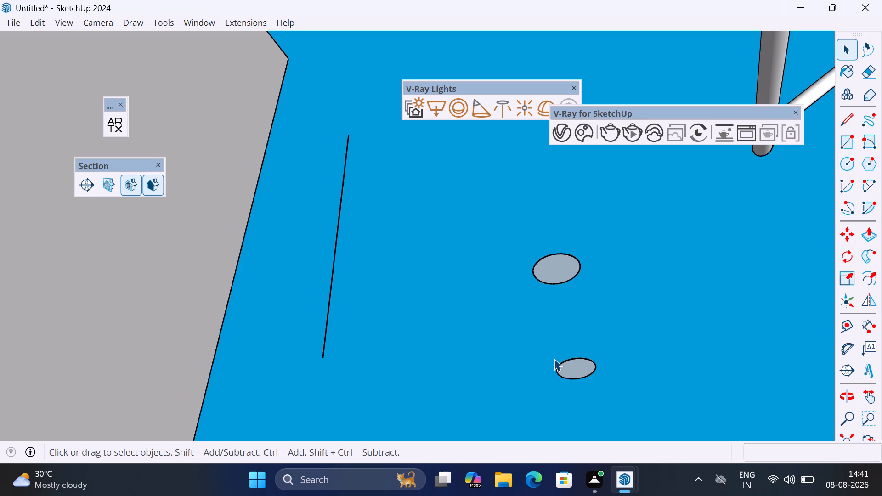
Mark the centre of the newly drawn 2" radius ground circle with Find Center.
{"action": "double_click", "coordinate": [580, 368]}
{"action": "right_click", "coordinate": [580, 368]}
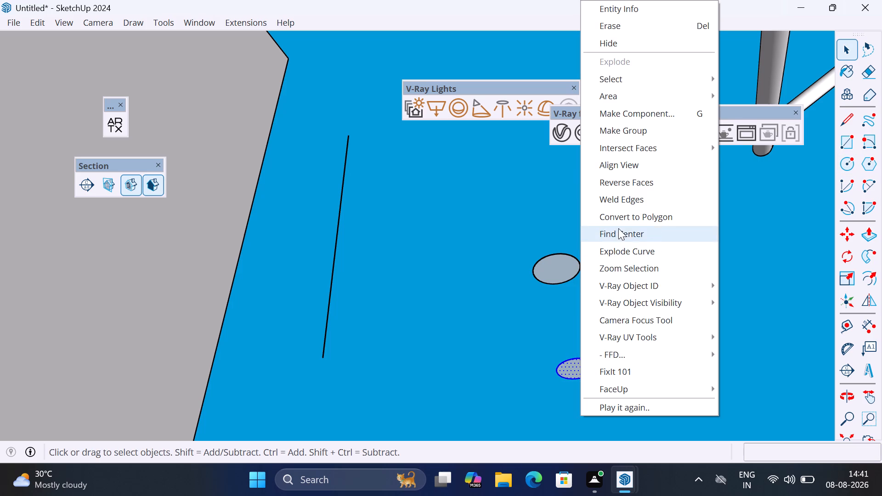
{"action": "left_click", "coordinate": [622, 229]}
Sweep the centre-marked circle along the 3' vertical line with Follow Me to form a round post.
{"action": "middle_click_drag", "start_coordinate": [597, 289], "coordinate": [604, 317]}
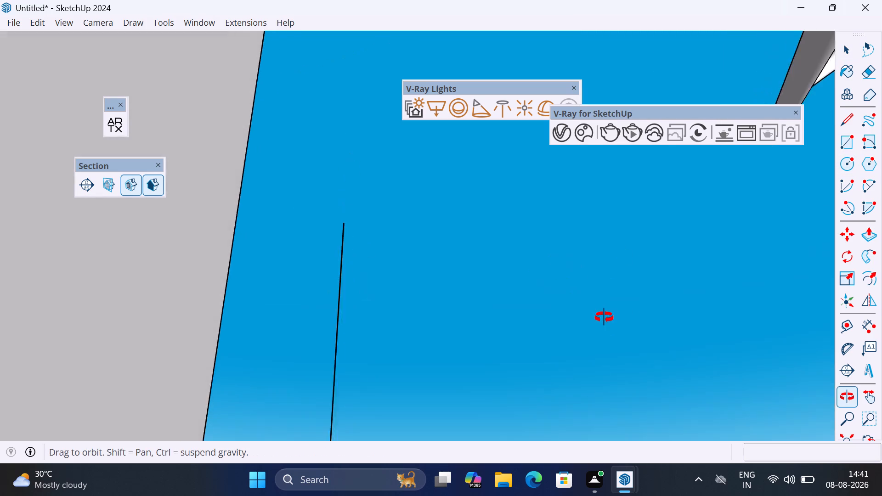
{"action": "middle_click_drag", "start_coordinate": [604, 317], "coordinate": [605, 316]}
{"action": "scroll", "coordinate": [608, 305], "scroll_direction": "down", "scroll_amount": 5}
{"action": "left_click_drag", "start_coordinate": [485, 296], "coordinate": [395, 331]}
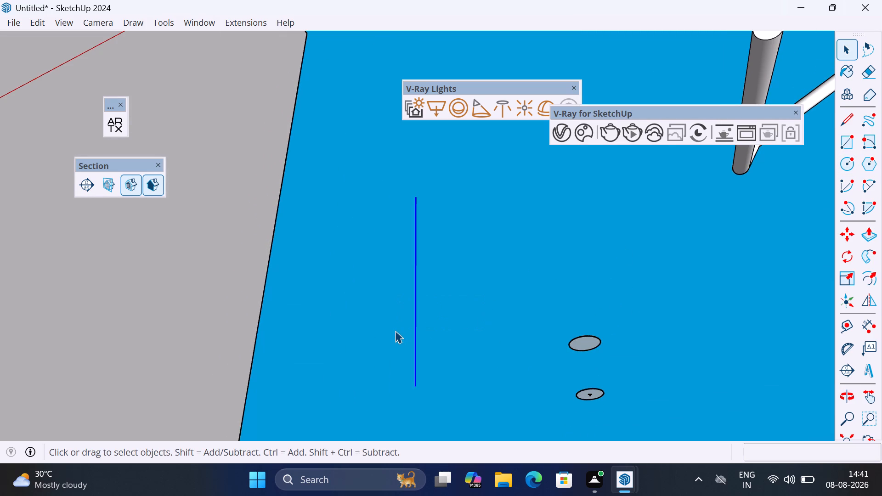
{"action": "left_click", "coordinate": [868, 258]}
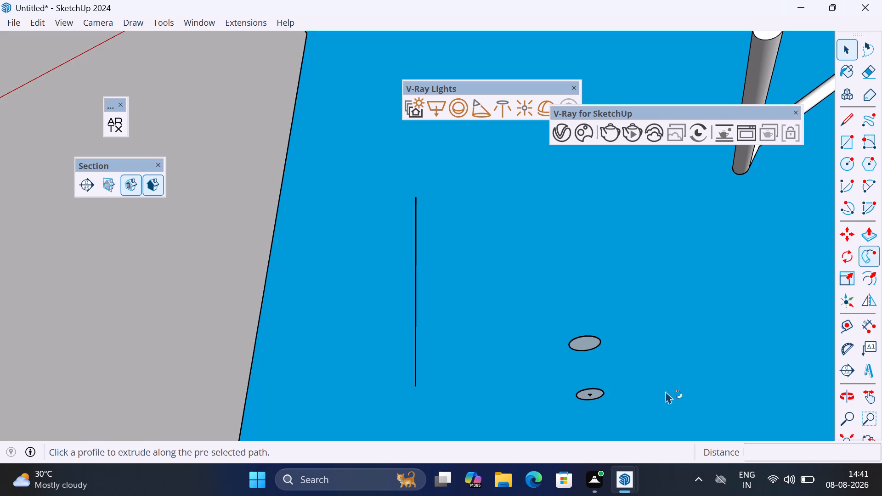
{"action": "left_click", "coordinate": [593, 390]}
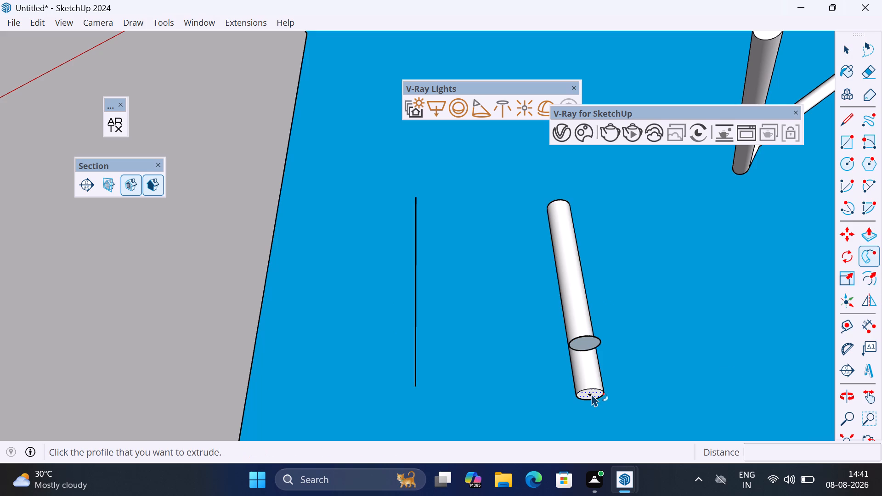
{"action": "key", "text": "space"}
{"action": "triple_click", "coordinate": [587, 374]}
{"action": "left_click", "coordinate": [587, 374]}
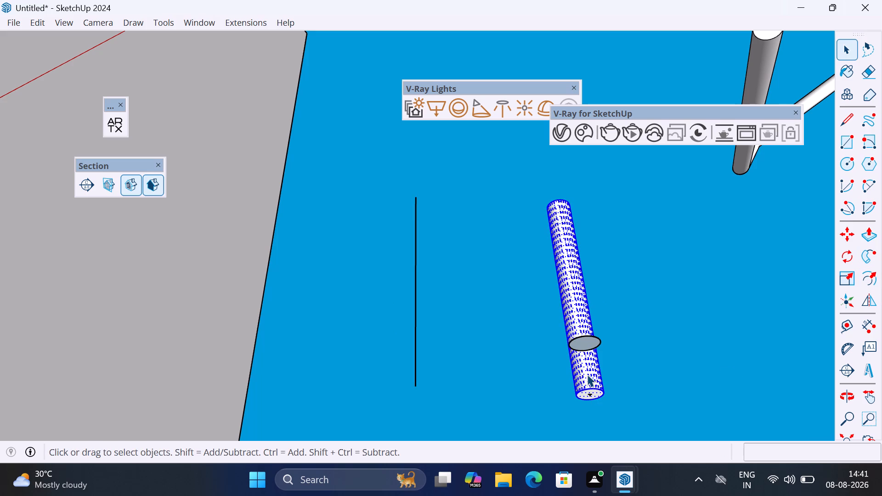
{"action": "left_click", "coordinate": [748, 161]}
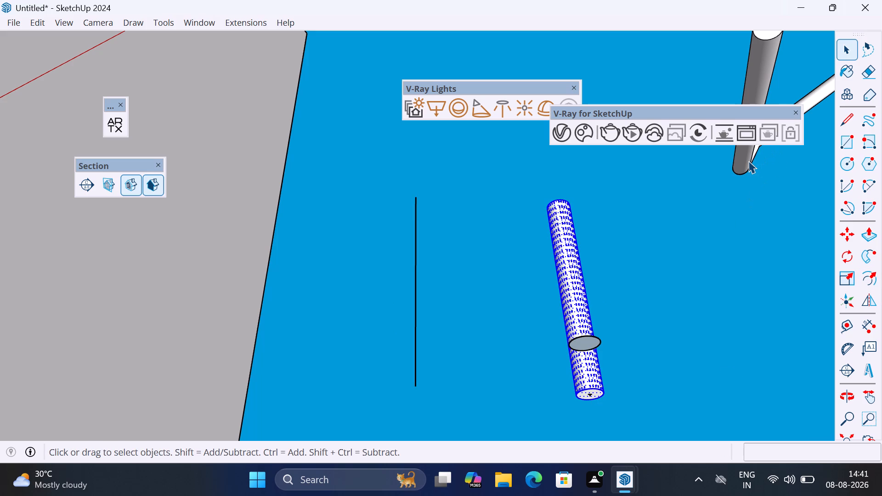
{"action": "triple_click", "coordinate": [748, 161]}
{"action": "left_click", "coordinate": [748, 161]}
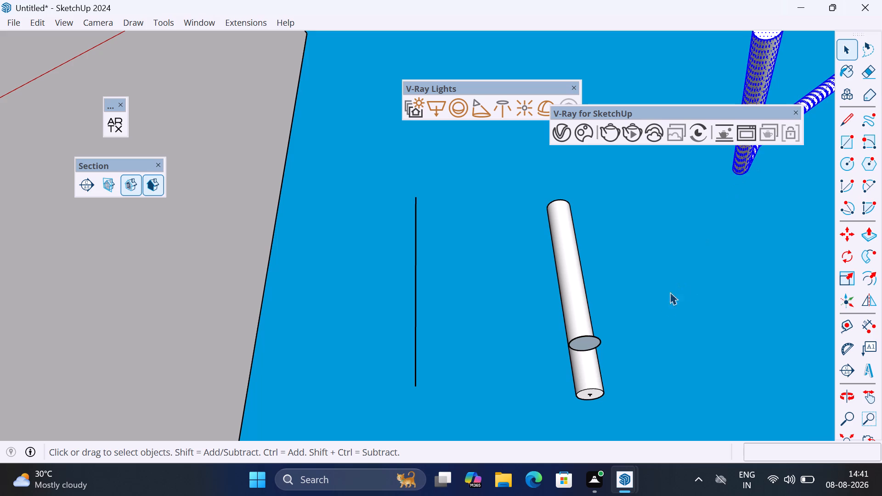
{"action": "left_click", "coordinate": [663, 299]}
Copy the whole round post by its marked base centre to the bottom endpoint of the handrail path on the first tread.
{"action": "left_click", "coordinate": [589, 379]}
{"action": "scroll", "coordinate": [588, 408], "scroll_direction": "up", "scroll_amount": 4}
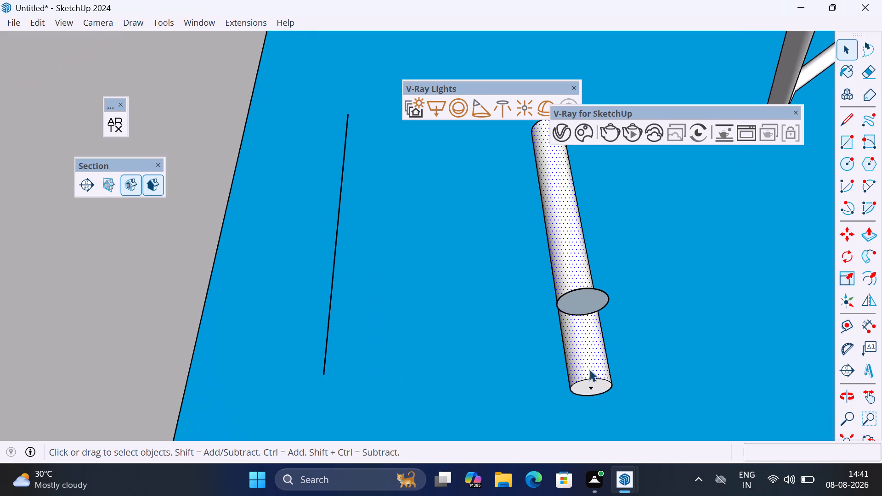
{"action": "triple_click", "coordinate": [589, 366]}
{"action": "key", "text": "m"}
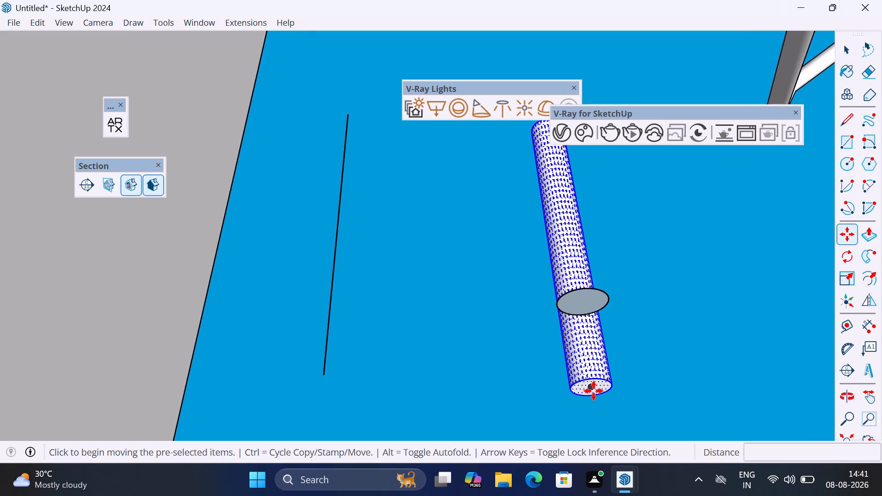
{"action": "left_click", "coordinate": [594, 391]}
{"action": "scroll", "coordinate": [685, 332], "scroll_direction": "down", "scroll_amount": 6, "text": "ctrl"}
{"action": "scroll", "coordinate": [714, 315], "scroll_direction": "down", "scroll_amount": 12}
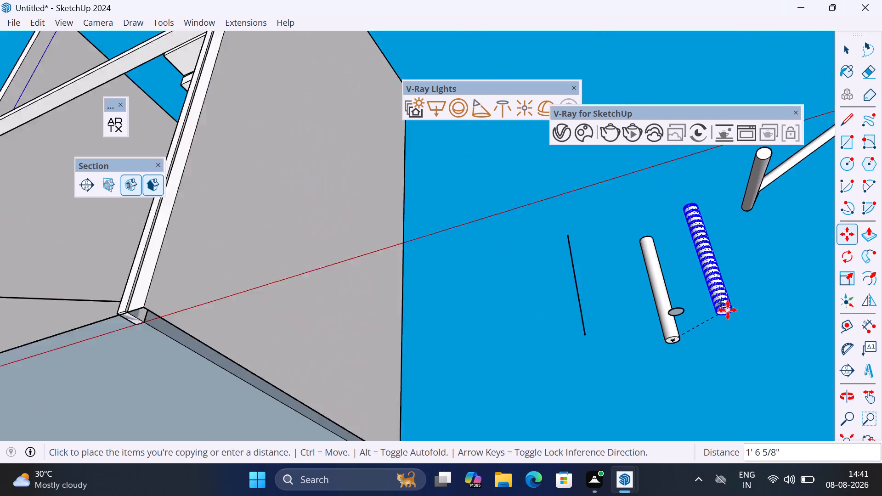
{"action": "scroll", "coordinate": [728, 310], "scroll_direction": "down", "scroll_amount": 7}
{"action": "middle_click_drag", "start_coordinate": [386, 288], "coordinate": [395, 335]}
{"action": "scroll", "coordinate": [418, 299], "scroll_direction": "down", "scroll_amount": 3}
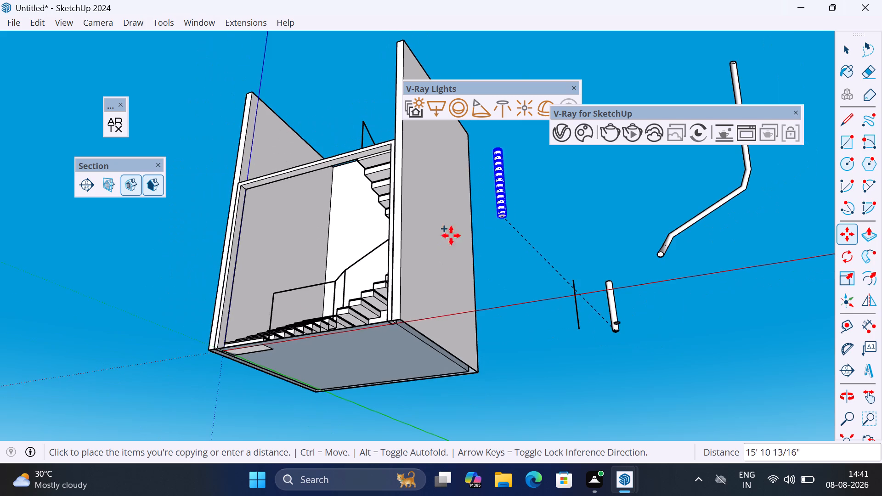
{"action": "scroll", "coordinate": [303, 312], "scroll_direction": "up", "scroll_amount": 3}
{"action": "middle_click_drag", "start_coordinate": [288, 338], "coordinate": [244, 466]}
{"action": "scroll", "coordinate": [233, 374], "scroll_direction": "up", "scroll_amount": 5}
{"action": "scroll", "coordinate": [277, 336], "scroll_direction": "up", "scroll_amount": 4}
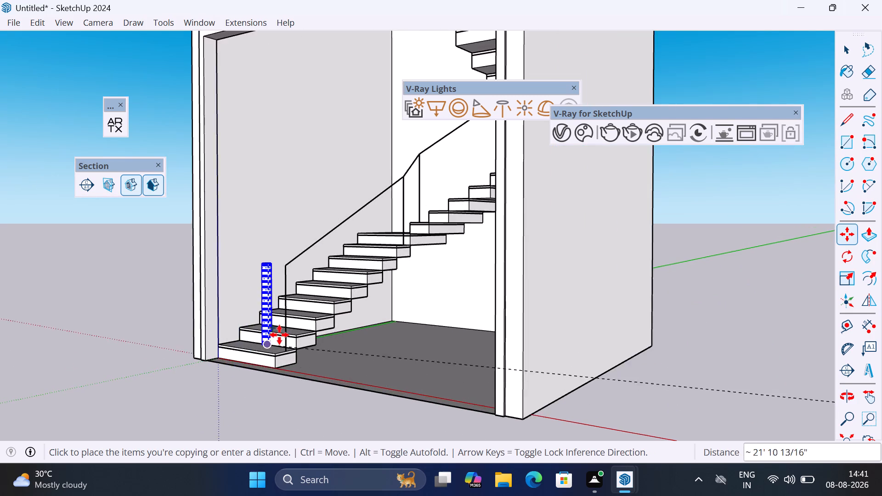
{"action": "scroll", "coordinate": [279, 335], "scroll_direction": "up", "scroll_amount": 13}
{"action": "scroll", "coordinate": [295, 375], "scroll_direction": "up", "scroll_amount": 2}
{"action": "middle_click_drag", "start_coordinate": [295, 375], "coordinate": [306, 397]}
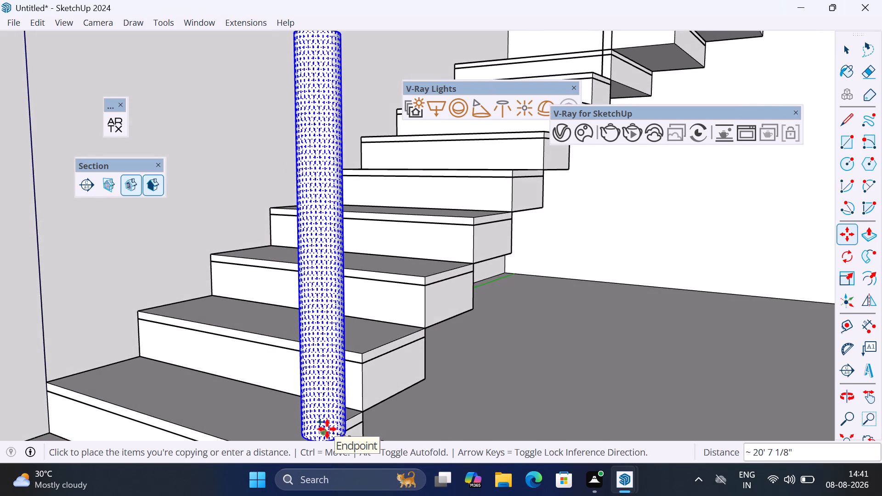
{"action": "left_click", "coordinate": [327, 429]}
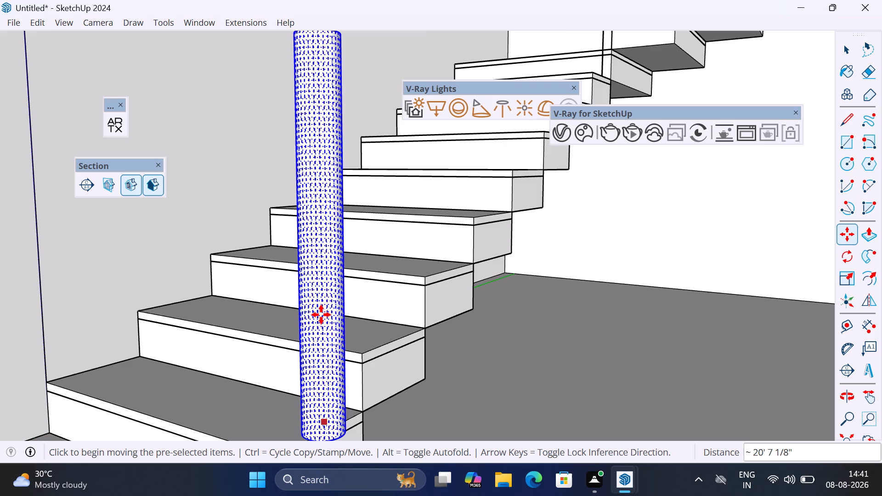
Move the copied post 2" inward from the tread's outer corner, along the first tread's front edge.
{"action": "scroll", "coordinate": [330, 273], "scroll_direction": "down", "scroll_amount": 6}
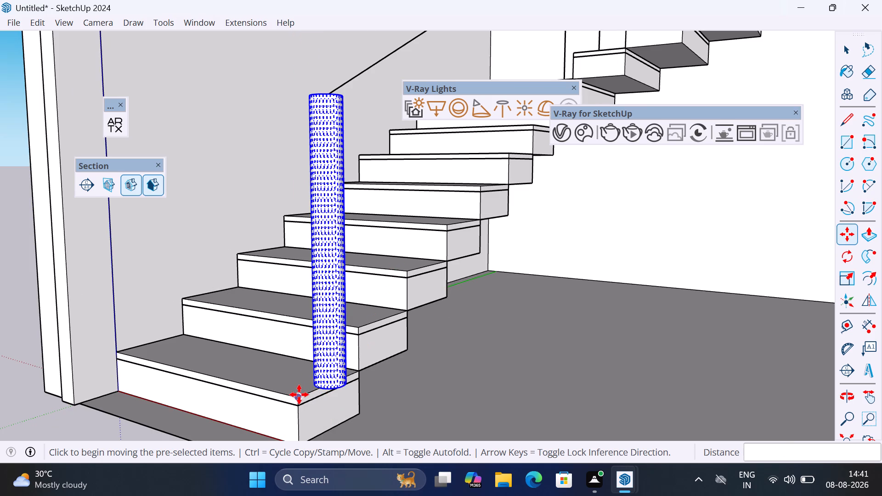
{"action": "left_click", "coordinate": [299, 395]}
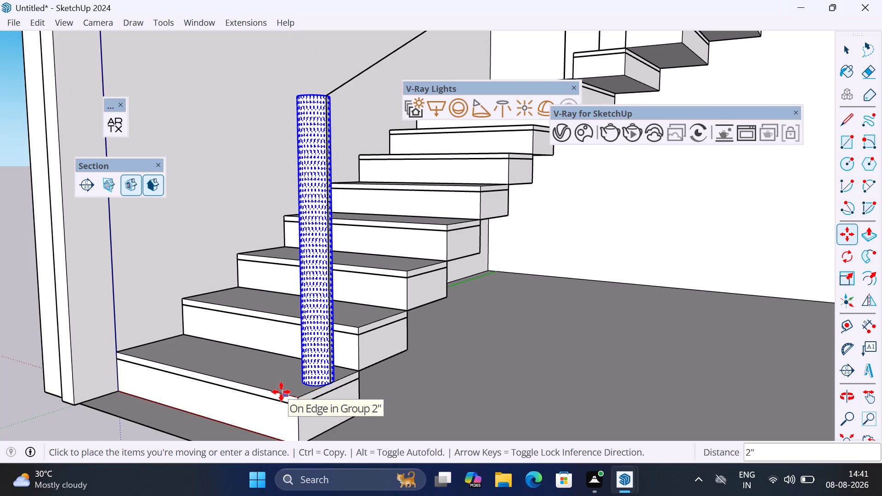
{"action": "type", "text": "2\""}
{"action": "key", "text": "Return"}
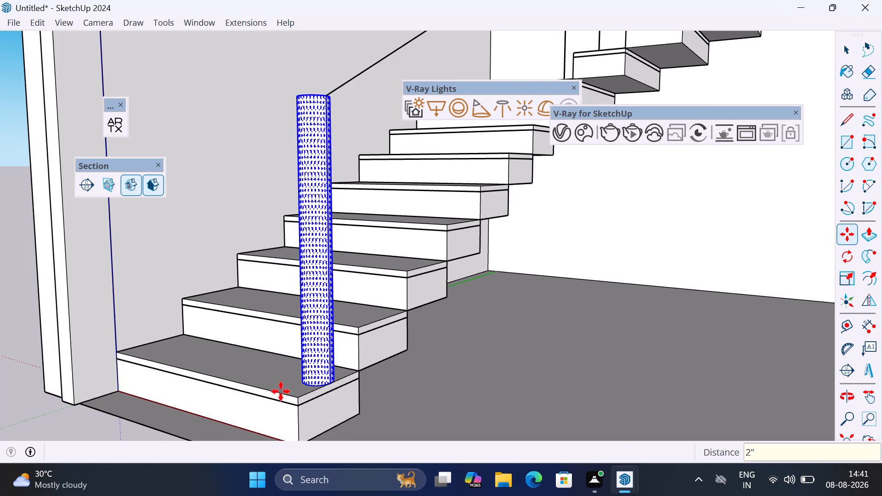
Copy the post from the first tread's front outer corner to the matching corner of the last tread below the landing, about 7' 10" away.
{"action": "left_click", "coordinate": [297, 397]}
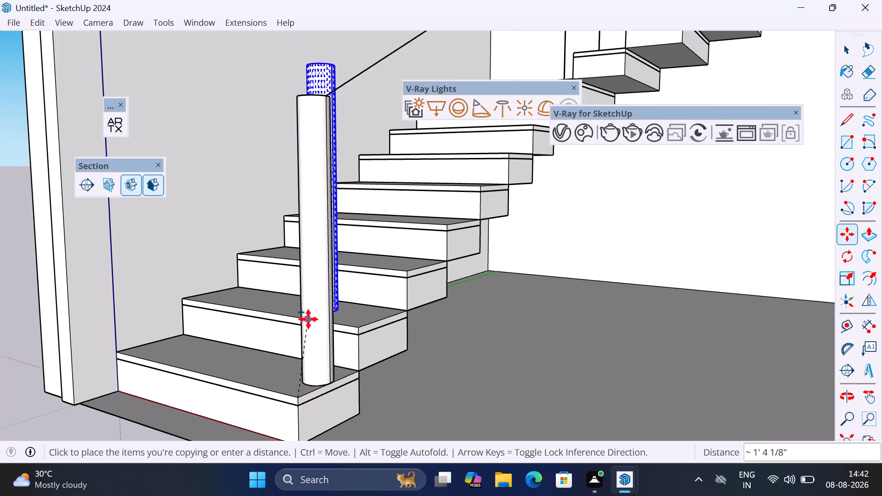
{"action": "scroll", "coordinate": [308, 319], "scroll_direction": "down", "scroll_amount": 6}
{"action": "scroll", "coordinate": [291, 403], "scroll_direction": "down", "scroll_amount": 6}
{"action": "scroll", "coordinate": [396, 218], "scroll_direction": "up", "scroll_amount": 4}
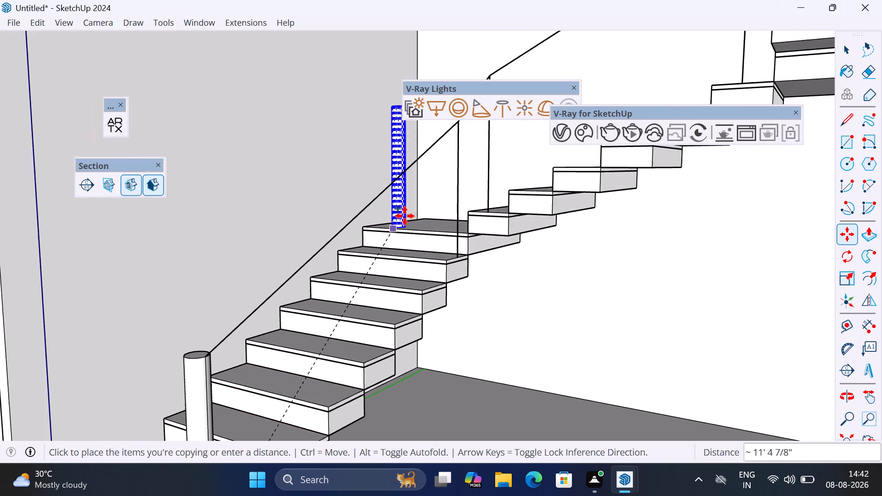
{"action": "scroll", "coordinate": [407, 216], "scroll_direction": "up", "scroll_amount": 10}
{"action": "scroll", "coordinate": [455, 264], "scroll_direction": "up", "scroll_amount": 4}
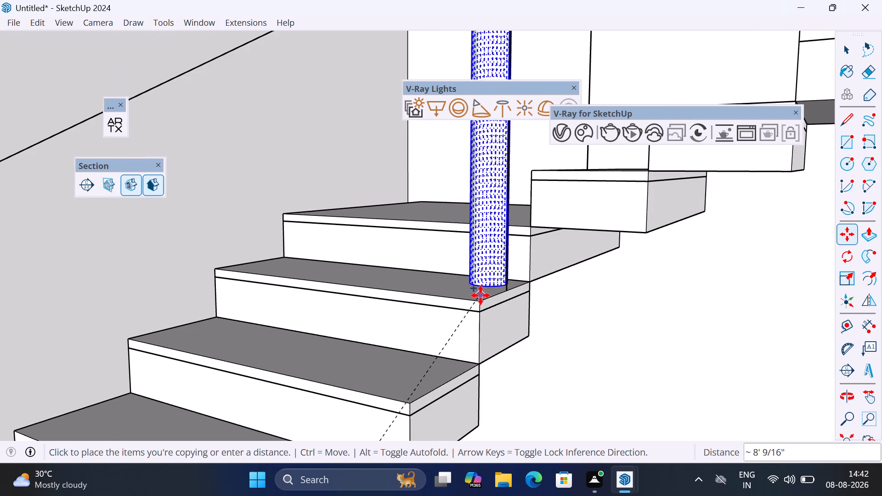
{"action": "left_click", "coordinate": [481, 303]}
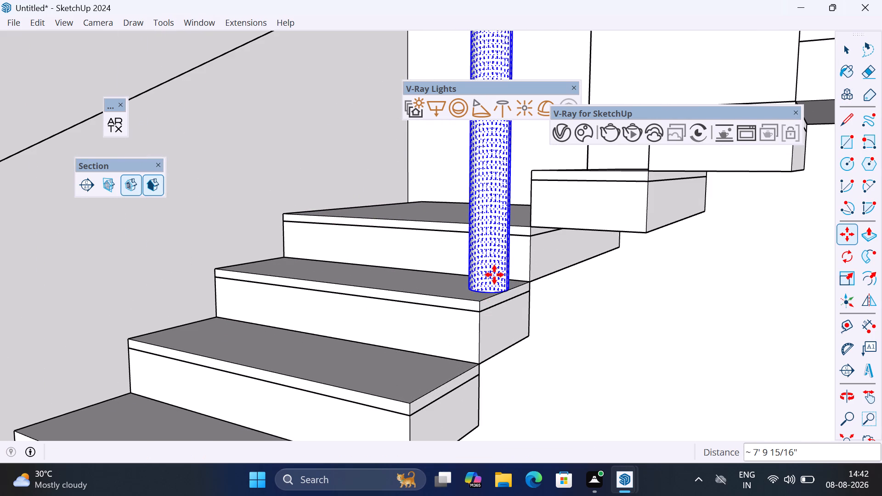
Copy the post from the last first-flight tread's outer corner toward the edge of the second flight's first tread, by the handrail path.
{"action": "left_click", "coordinate": [481, 299]}
{"action": "middle_click_drag", "start_coordinate": [531, 177], "coordinate": [536, 203]}
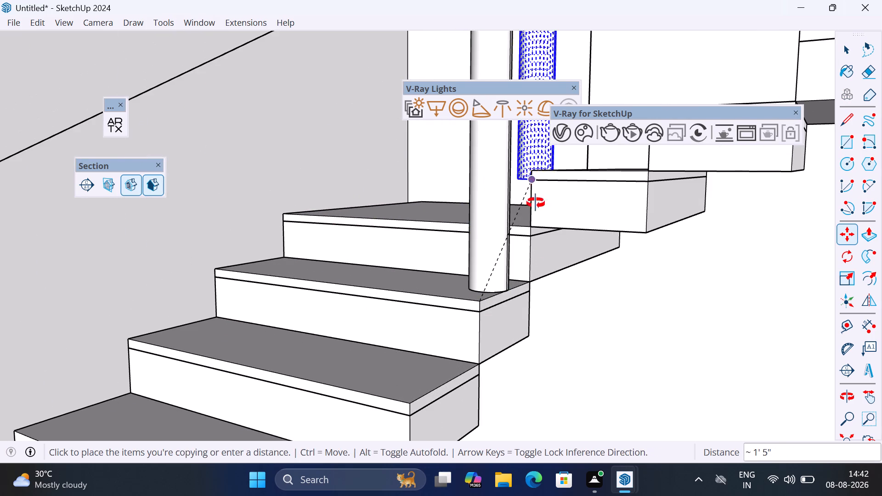
{"action": "middle_click_drag", "start_coordinate": [536, 203], "coordinate": [635, 428]}
{"action": "scroll", "coordinate": [599, 197], "scroll_direction": "up", "scroll_amount": 3}
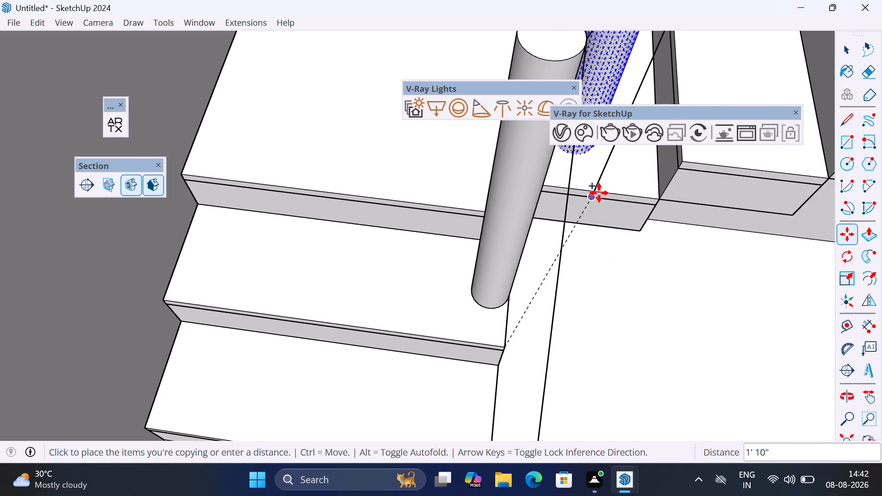
{"action": "scroll", "coordinate": [599, 193], "scroll_direction": "up", "scroll_amount": 2}
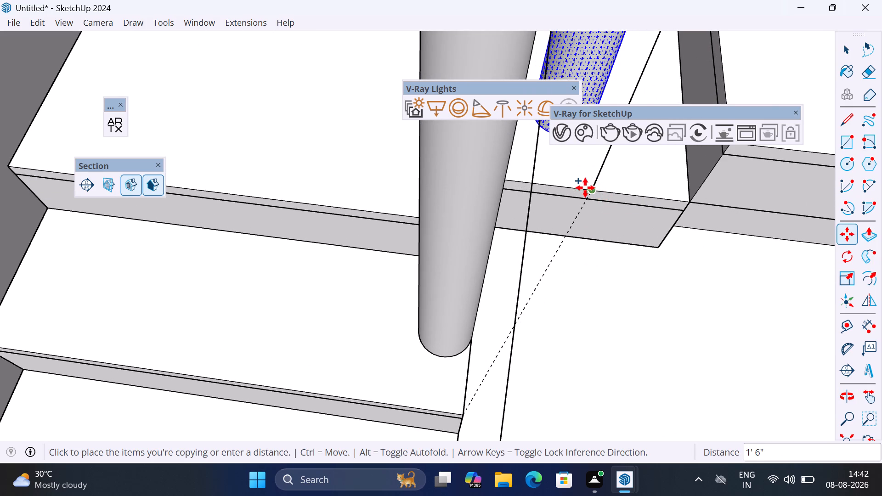
{"action": "scroll", "coordinate": [616, 190], "scroll_direction": "down", "scroll_amount": 1}
{"action": "middle_click_drag", "start_coordinate": [652, 190], "coordinate": [564, 155]}
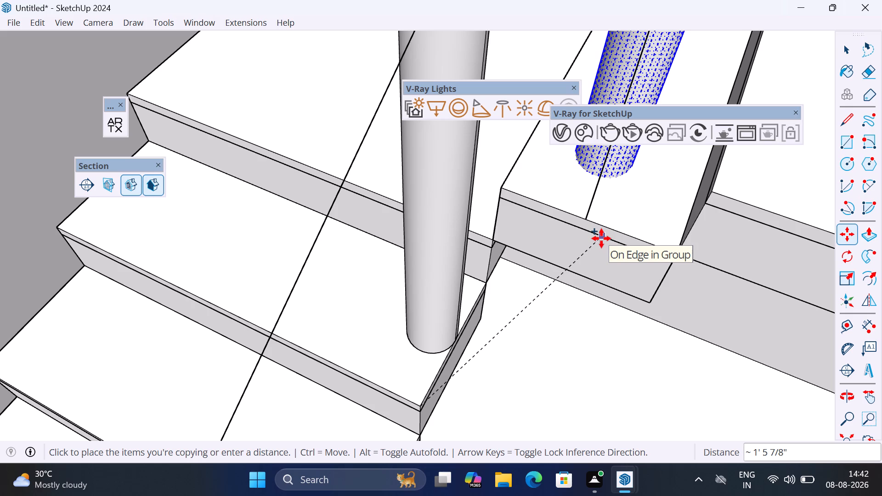
{"action": "scroll", "coordinate": [595, 236], "scroll_direction": "down", "scroll_amount": 12}
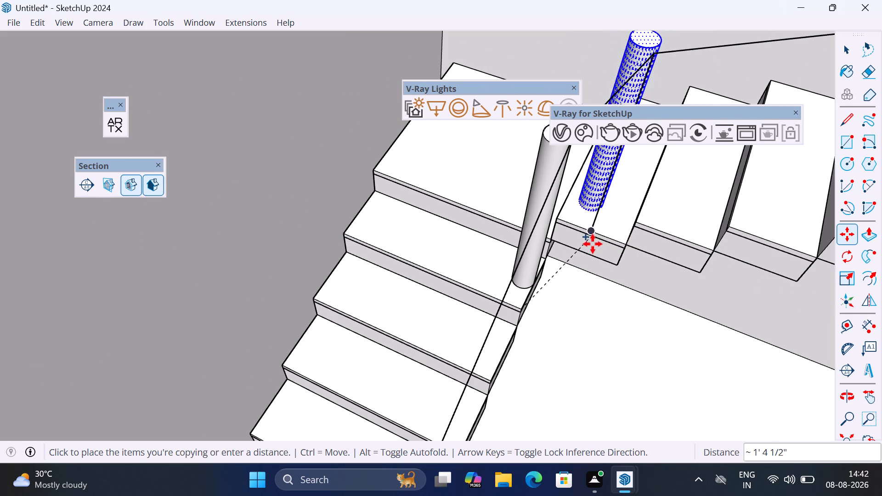
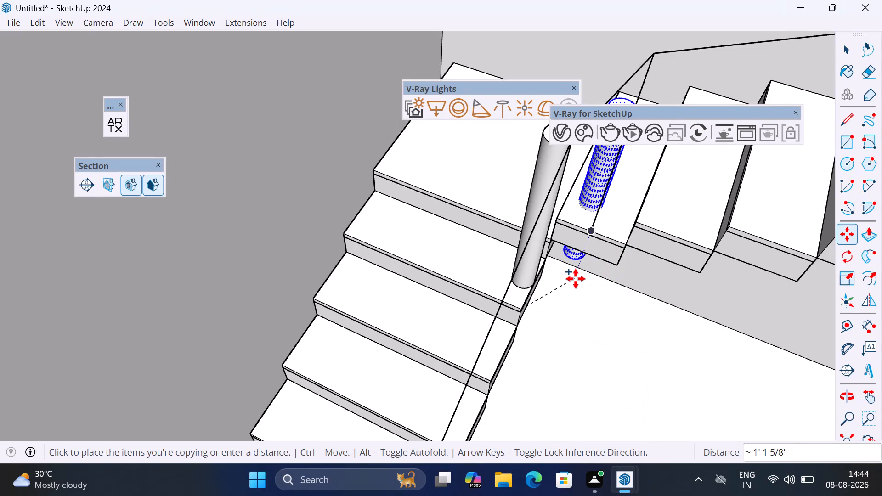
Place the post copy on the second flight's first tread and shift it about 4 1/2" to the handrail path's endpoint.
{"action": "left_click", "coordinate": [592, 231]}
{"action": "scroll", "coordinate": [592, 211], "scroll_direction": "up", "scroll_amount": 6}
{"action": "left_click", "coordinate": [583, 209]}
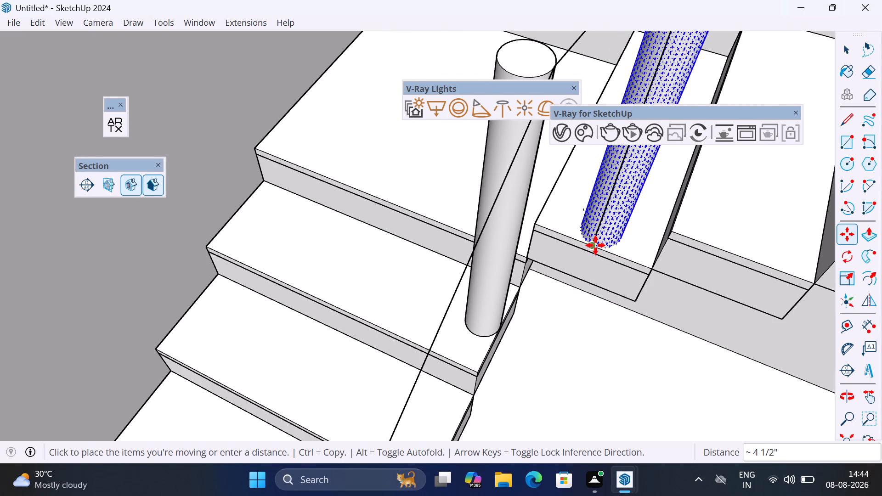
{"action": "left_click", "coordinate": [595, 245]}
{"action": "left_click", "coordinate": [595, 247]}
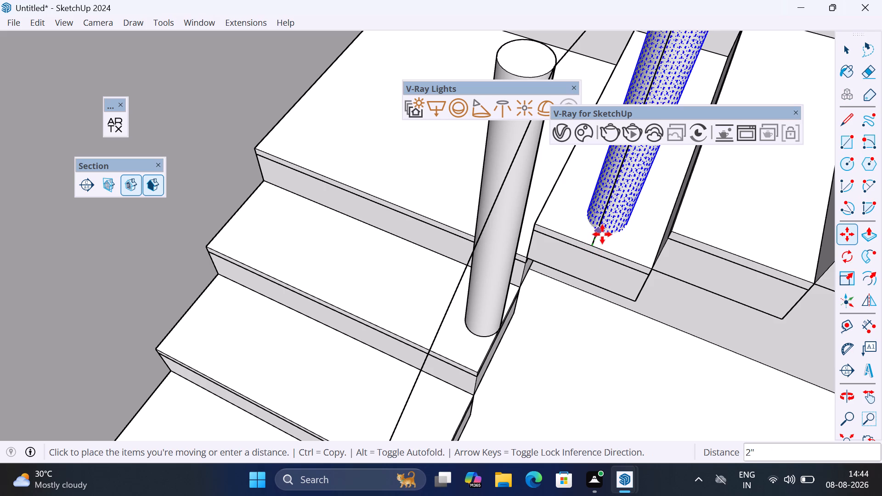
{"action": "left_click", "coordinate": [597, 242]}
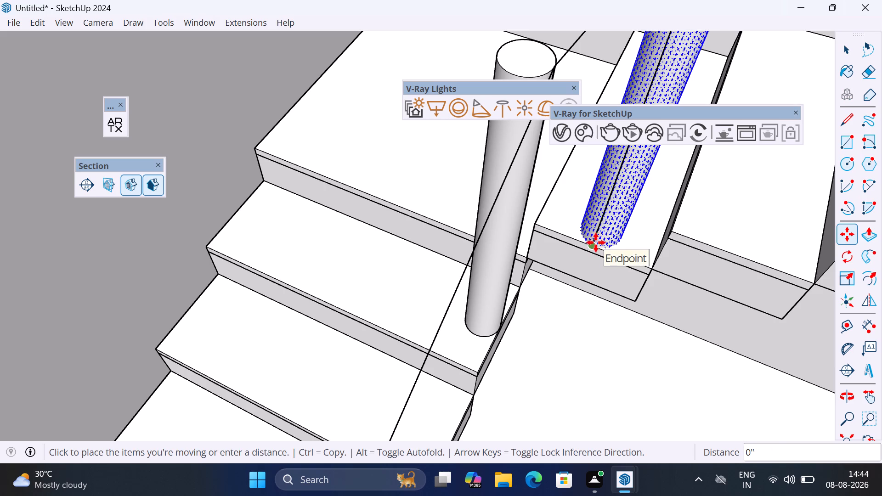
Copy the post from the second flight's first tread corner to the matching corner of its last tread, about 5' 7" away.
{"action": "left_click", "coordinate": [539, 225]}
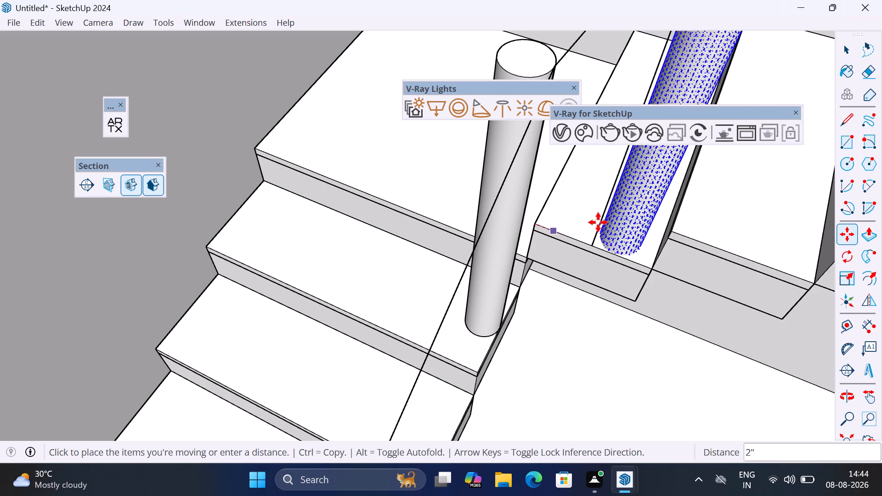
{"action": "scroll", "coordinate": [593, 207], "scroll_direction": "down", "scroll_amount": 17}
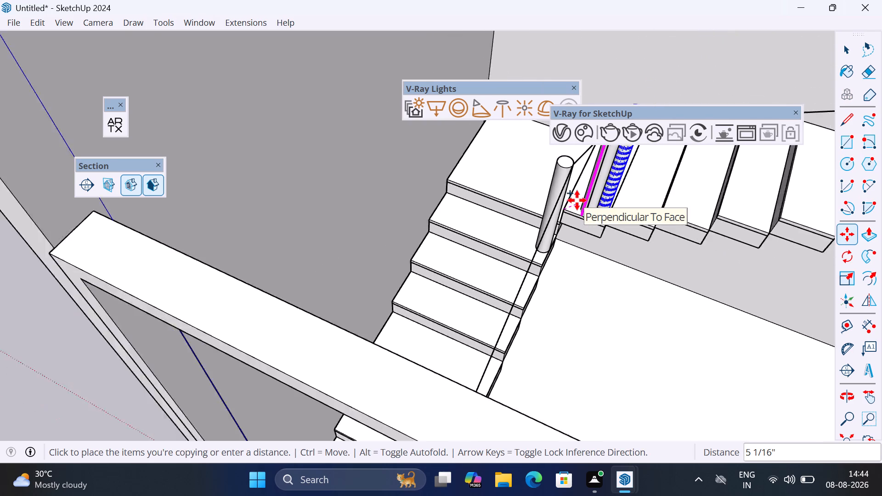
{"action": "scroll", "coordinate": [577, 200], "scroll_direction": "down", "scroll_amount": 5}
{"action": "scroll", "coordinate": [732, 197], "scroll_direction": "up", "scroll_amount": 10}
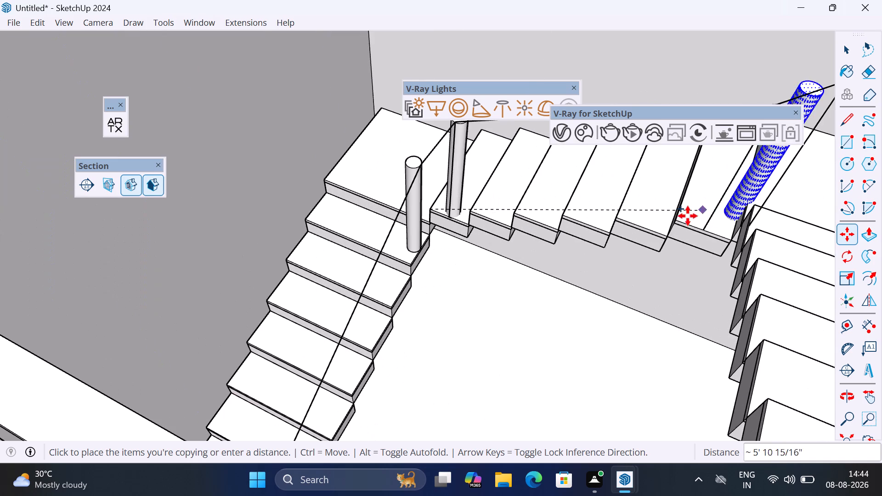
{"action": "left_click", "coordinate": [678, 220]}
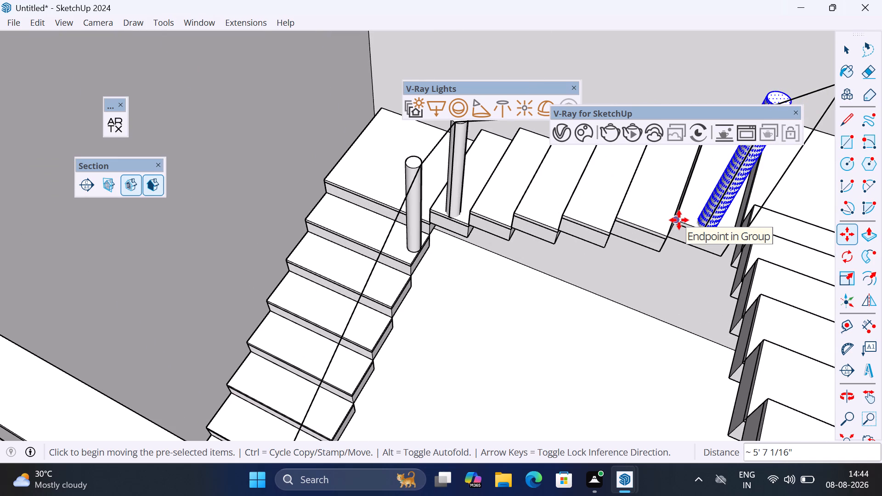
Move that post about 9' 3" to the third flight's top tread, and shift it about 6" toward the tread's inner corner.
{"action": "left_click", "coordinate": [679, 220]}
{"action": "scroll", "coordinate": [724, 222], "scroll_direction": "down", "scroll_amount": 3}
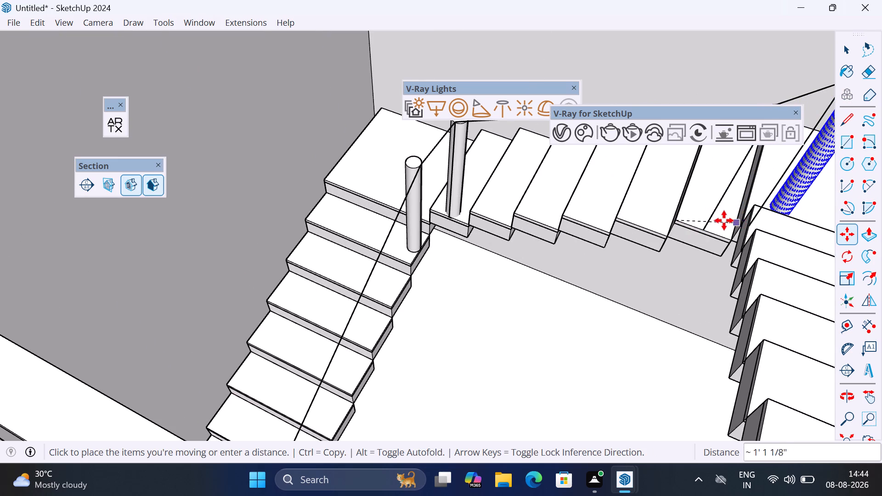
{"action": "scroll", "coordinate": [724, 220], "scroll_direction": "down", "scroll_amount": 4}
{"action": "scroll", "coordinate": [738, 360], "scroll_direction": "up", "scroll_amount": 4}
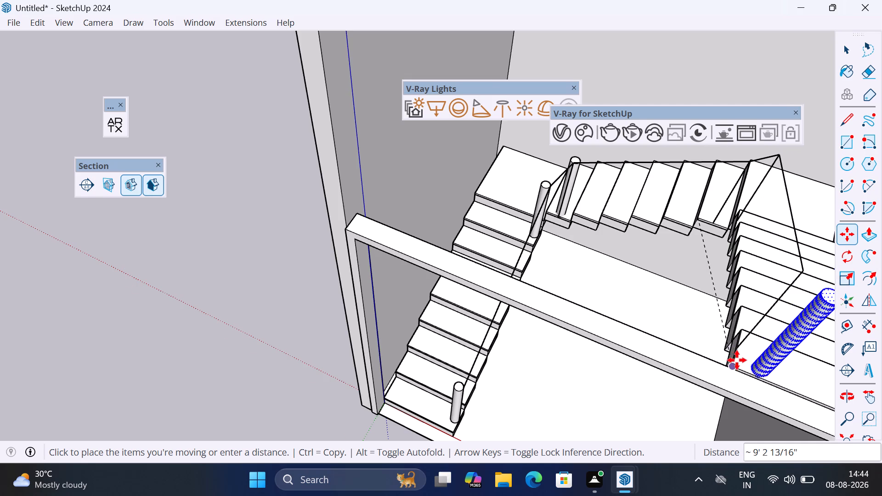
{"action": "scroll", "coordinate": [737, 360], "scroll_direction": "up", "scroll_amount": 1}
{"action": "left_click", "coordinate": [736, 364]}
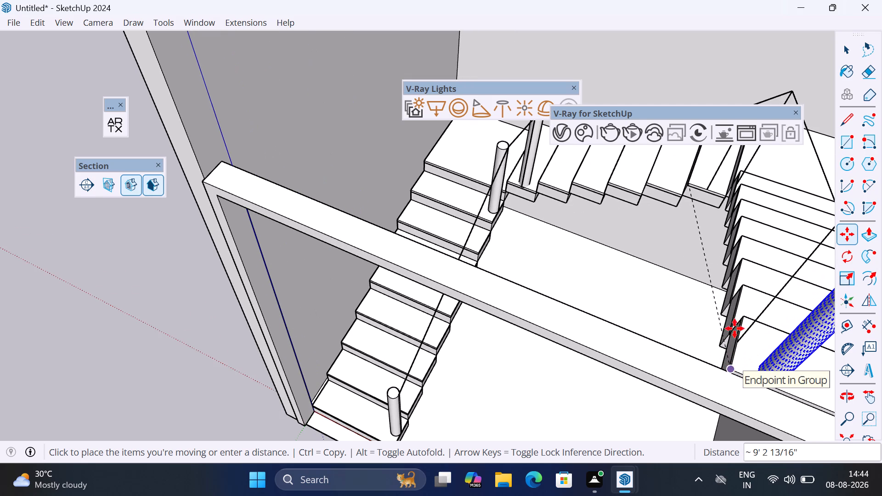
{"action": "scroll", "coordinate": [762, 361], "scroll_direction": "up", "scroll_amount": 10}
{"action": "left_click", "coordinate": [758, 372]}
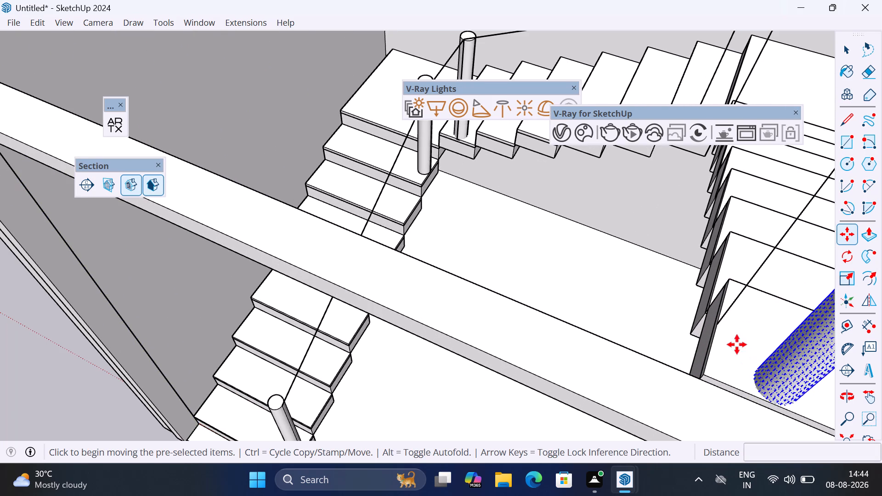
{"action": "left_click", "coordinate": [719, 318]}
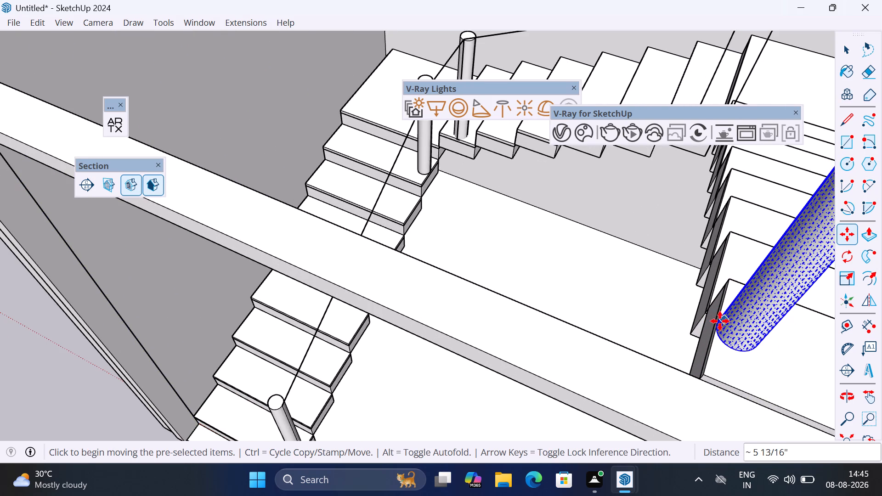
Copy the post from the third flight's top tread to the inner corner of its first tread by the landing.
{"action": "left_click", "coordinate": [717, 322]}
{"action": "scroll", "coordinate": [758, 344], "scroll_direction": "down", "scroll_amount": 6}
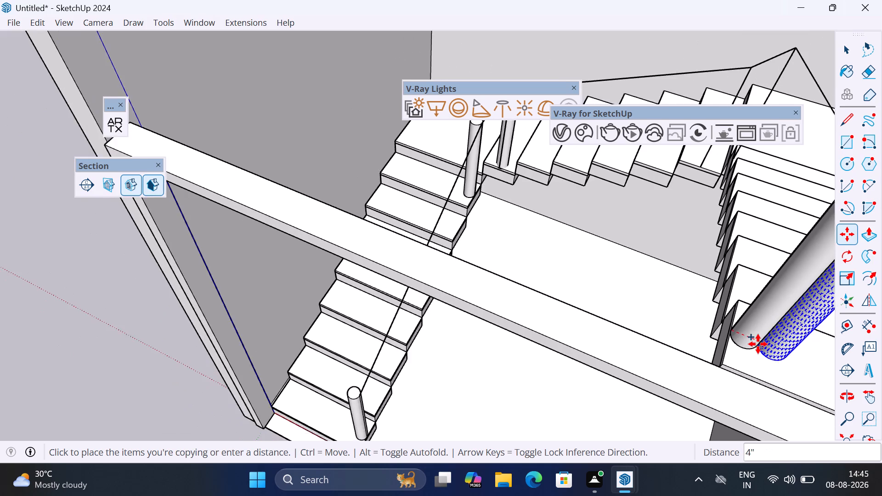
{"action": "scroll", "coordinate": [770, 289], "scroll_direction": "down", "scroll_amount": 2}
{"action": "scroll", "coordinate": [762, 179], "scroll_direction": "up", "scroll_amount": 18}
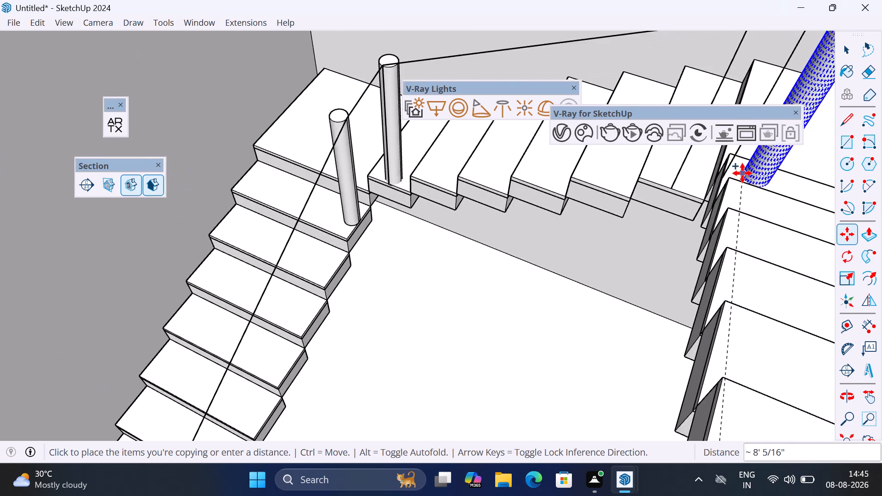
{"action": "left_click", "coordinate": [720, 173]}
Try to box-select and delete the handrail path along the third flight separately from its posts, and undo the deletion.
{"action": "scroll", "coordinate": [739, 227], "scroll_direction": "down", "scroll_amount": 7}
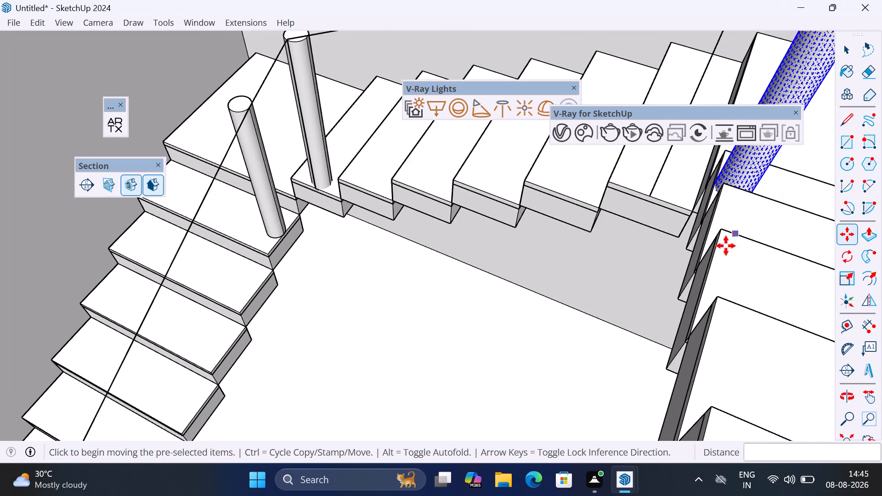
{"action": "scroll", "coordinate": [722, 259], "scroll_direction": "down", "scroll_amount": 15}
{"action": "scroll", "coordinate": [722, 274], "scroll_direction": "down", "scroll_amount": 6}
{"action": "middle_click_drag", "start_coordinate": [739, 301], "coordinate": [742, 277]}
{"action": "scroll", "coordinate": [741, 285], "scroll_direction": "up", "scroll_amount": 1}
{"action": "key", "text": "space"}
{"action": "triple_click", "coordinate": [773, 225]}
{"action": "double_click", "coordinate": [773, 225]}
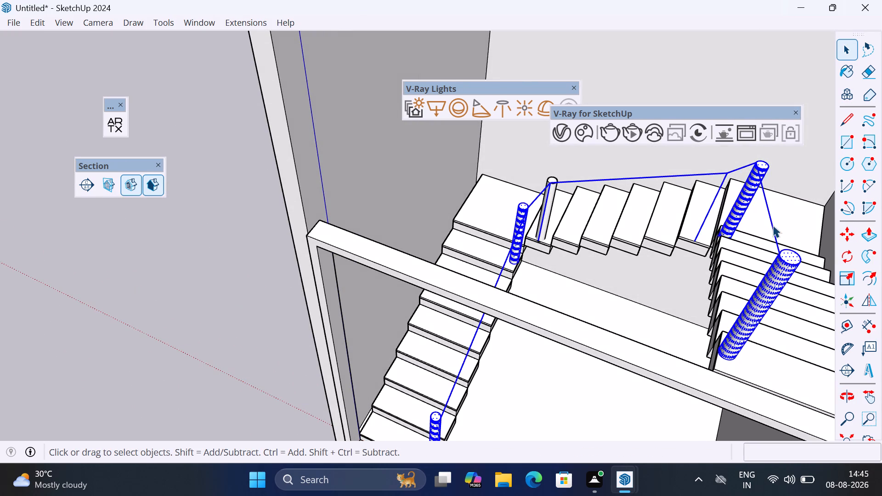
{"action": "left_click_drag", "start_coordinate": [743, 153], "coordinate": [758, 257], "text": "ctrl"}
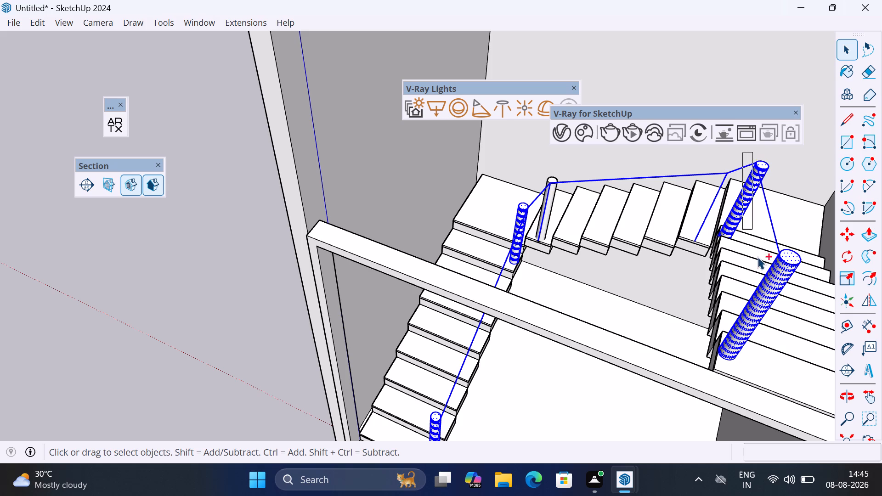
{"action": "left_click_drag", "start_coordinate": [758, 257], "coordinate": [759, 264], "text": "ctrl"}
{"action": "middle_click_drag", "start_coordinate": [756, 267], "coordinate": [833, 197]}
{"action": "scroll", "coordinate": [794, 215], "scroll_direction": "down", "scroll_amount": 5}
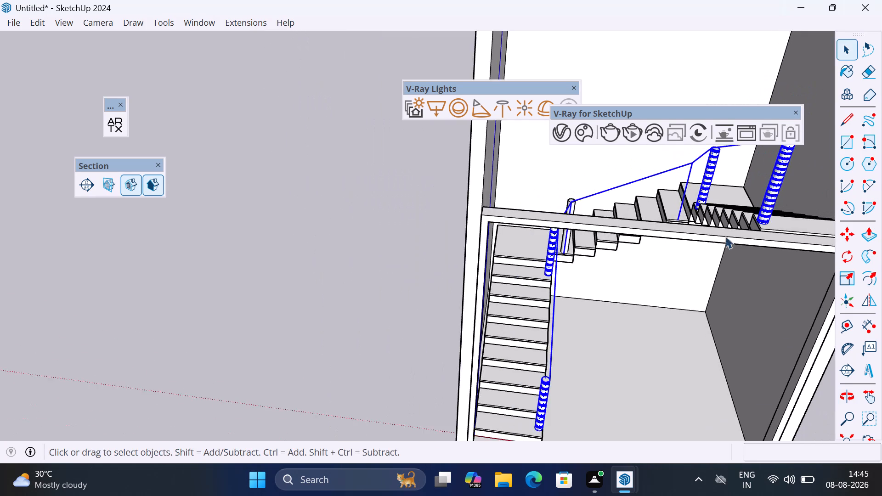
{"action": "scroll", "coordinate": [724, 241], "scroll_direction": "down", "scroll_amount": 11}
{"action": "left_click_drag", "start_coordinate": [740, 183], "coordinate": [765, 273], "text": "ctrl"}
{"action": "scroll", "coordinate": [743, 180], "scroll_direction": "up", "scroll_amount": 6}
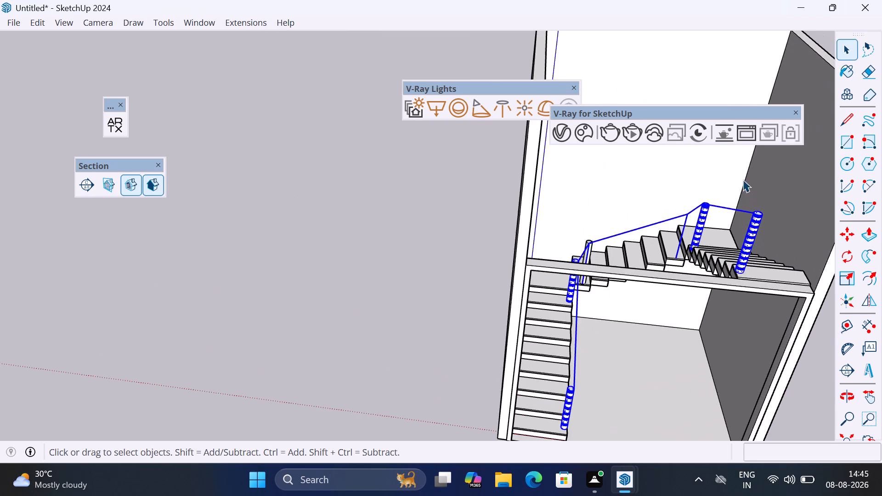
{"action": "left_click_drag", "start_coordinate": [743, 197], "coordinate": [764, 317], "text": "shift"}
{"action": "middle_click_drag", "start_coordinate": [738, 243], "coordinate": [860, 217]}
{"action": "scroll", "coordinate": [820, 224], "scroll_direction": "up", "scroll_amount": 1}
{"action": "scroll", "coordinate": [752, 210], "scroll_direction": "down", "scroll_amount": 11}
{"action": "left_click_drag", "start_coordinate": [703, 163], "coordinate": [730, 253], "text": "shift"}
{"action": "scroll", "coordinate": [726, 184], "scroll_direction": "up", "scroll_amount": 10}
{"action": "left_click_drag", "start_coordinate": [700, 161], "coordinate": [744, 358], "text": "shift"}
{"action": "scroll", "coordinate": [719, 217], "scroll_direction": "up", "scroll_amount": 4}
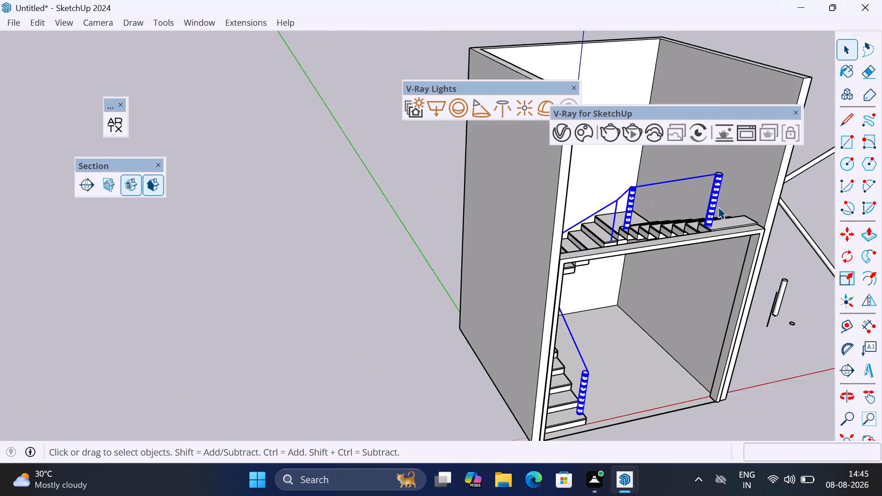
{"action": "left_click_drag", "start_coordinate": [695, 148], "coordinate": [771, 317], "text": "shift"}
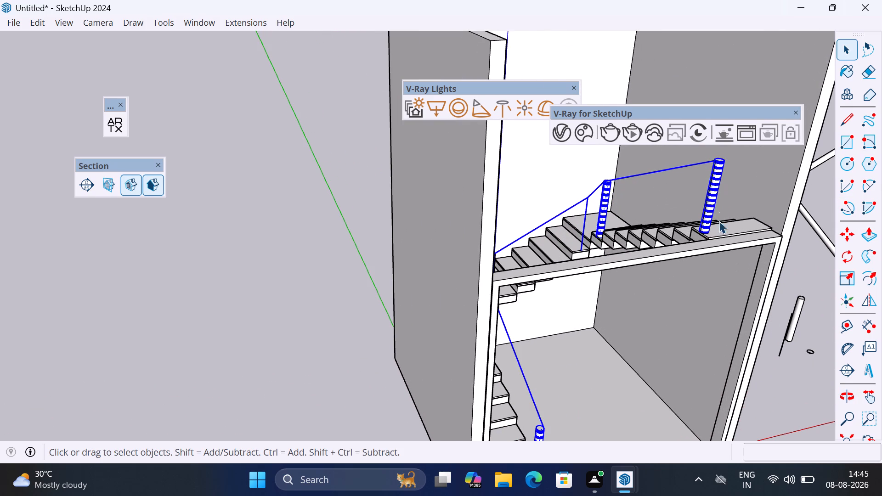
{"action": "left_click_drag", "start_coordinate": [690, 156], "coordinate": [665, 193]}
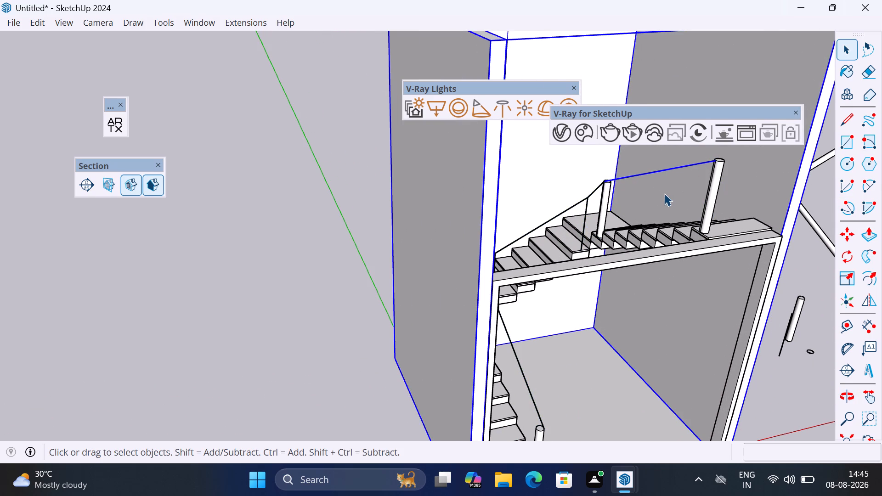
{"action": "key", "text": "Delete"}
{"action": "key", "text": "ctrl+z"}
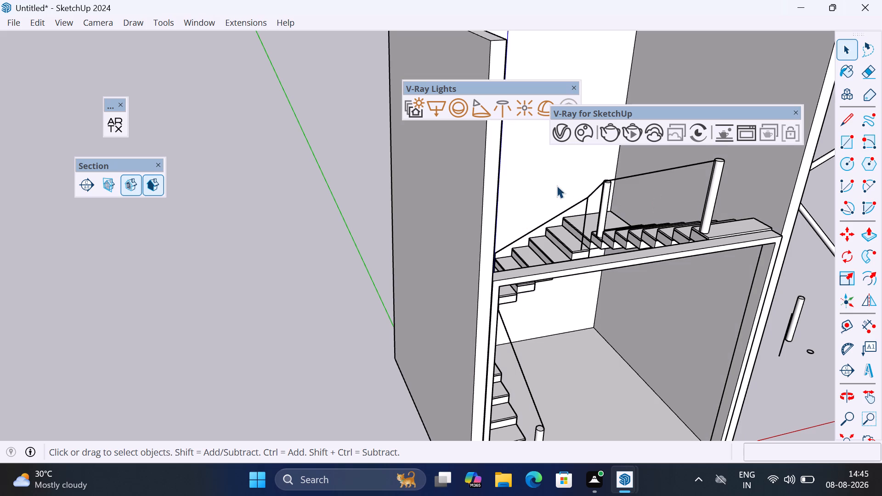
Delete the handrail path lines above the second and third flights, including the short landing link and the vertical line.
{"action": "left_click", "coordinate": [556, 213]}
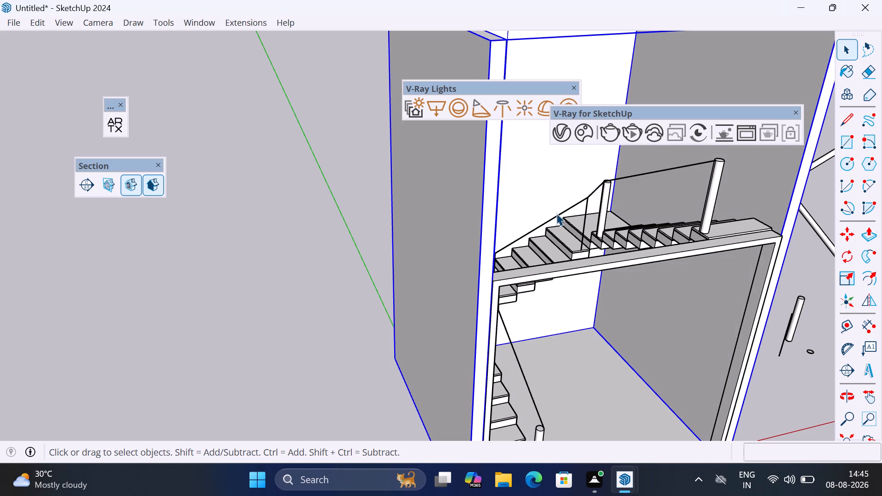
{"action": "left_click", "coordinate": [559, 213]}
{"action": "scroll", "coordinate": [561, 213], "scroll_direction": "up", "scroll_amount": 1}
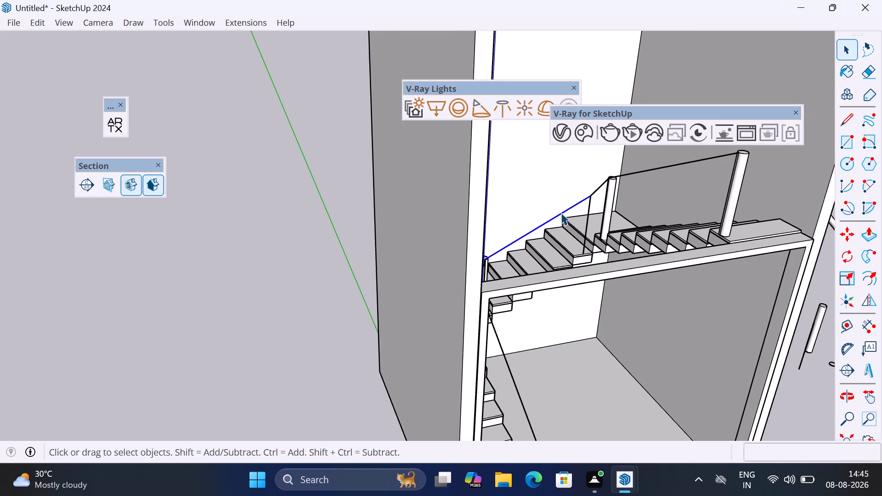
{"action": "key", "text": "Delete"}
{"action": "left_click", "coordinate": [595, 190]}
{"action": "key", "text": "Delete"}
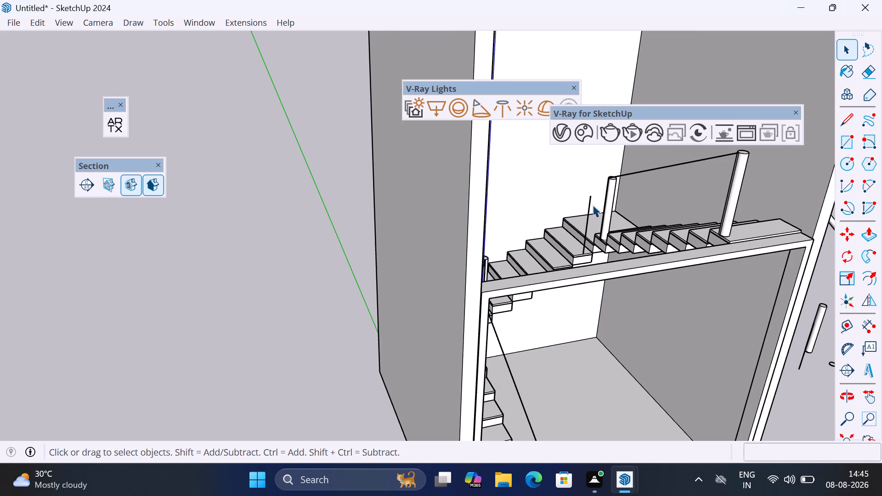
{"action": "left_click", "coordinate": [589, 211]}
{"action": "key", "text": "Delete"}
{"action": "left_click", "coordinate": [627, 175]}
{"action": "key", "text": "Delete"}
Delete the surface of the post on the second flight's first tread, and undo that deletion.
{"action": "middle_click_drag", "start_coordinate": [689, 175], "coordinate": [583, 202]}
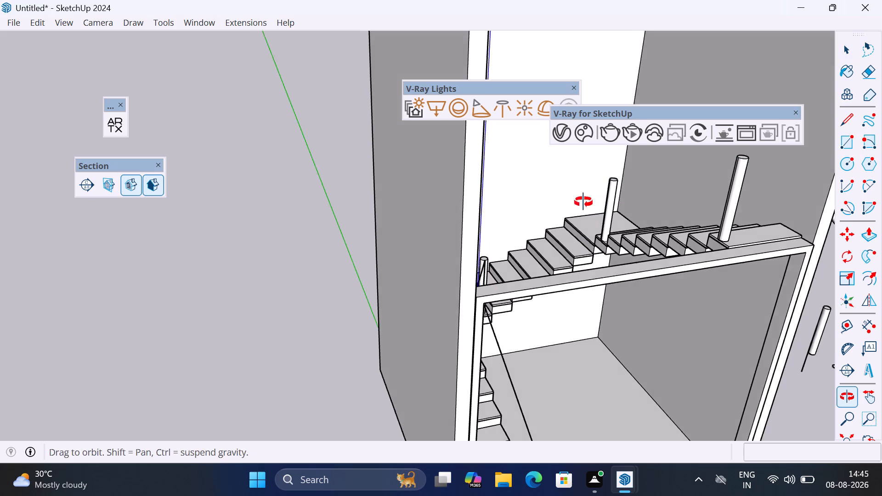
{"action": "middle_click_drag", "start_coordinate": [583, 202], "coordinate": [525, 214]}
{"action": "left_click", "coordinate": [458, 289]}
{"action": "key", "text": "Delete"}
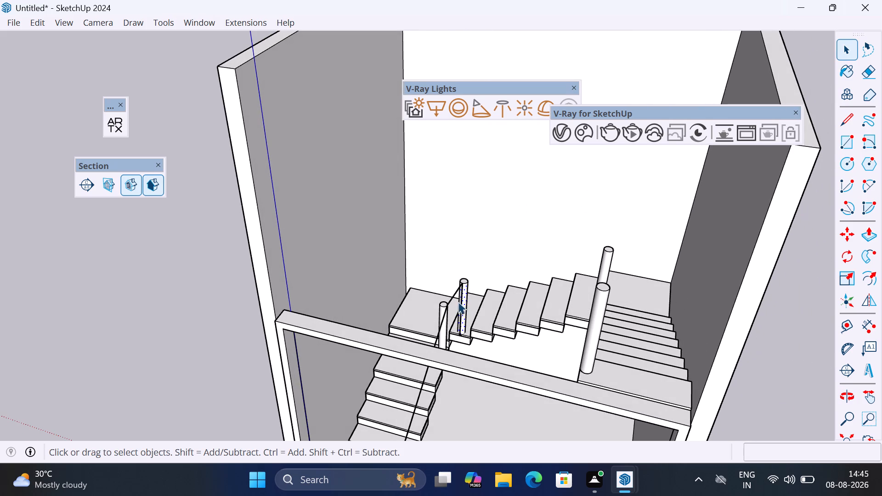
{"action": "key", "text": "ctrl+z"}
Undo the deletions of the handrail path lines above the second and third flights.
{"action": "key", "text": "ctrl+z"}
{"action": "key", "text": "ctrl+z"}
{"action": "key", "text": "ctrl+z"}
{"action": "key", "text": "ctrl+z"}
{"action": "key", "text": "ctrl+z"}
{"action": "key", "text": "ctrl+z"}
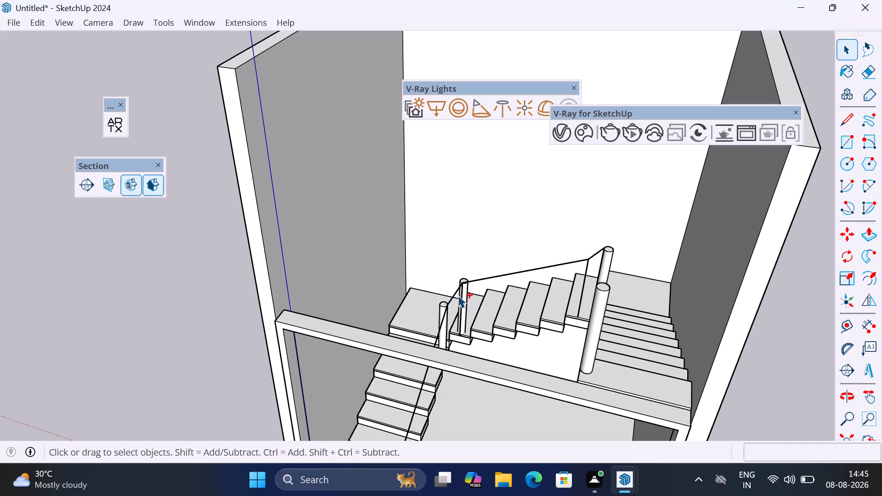
Undo the post copies and moves one after another, clearing the posts from the third, second and upper first flights.
{"action": "key", "text": "ctrl+z"}
{"action": "key", "text": "ctrl+z"}
{"action": "key", "text": "ctrl+z"}
{"action": "key", "text": "ctrl+z"}
{"action": "key", "text": "ctrl+z"}
{"action": "key", "text": "ctrl+z"}
{"action": "key", "text": "ctrl+z"}
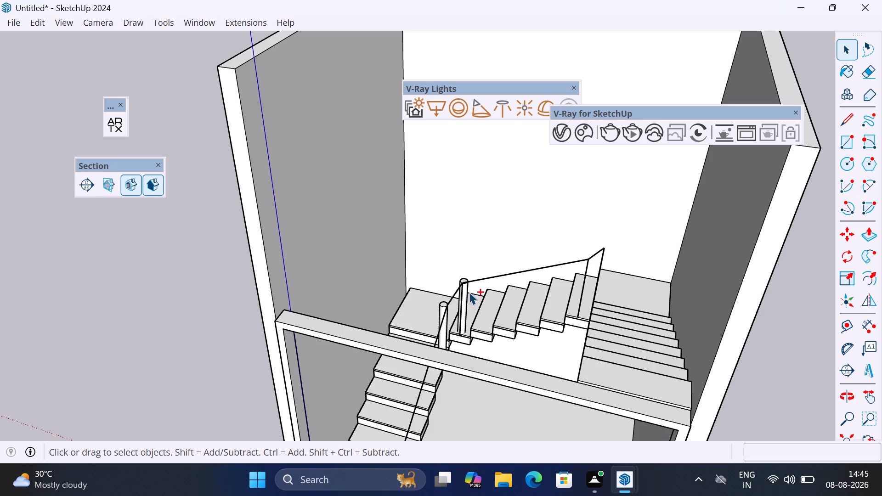
{"action": "scroll", "coordinate": [542, 250], "scroll_direction": "down", "scroll_amount": 6}
{"action": "scroll", "coordinate": [594, 211], "scroll_direction": "down", "scroll_amount": 6}
{"action": "scroll", "coordinate": [520, 251], "scroll_direction": "down", "scroll_amount": 2}
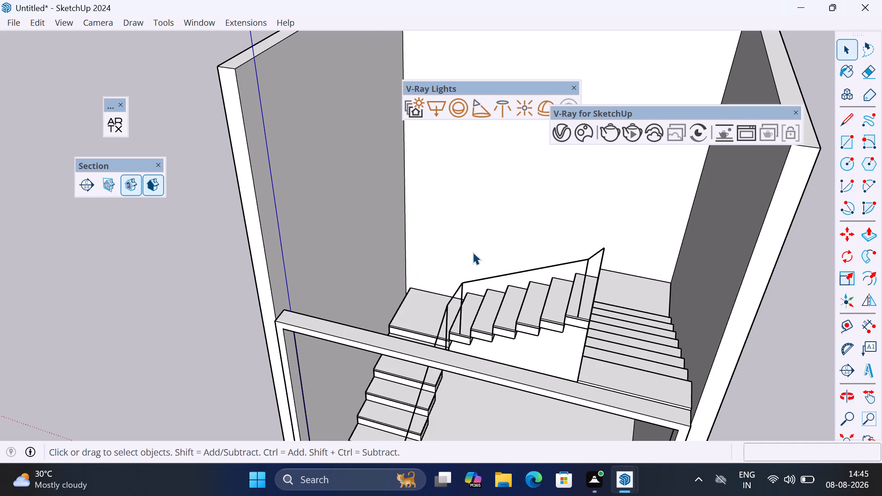
{"action": "key", "text": "ctrl+z"}
{"action": "key", "text": "ctrl+z"}
{"action": "key", "text": "ctrl+z"}
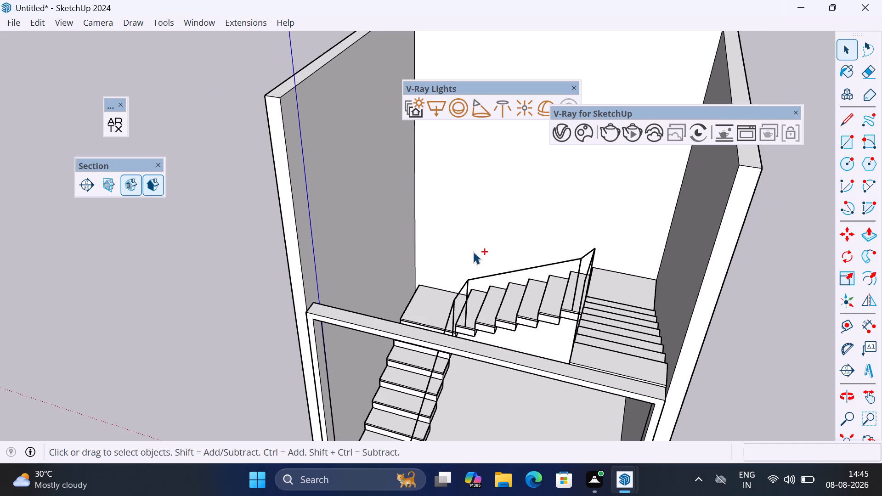
Delete the whole connected set of handrail path lines and vertical post lines along the three stair flights.
{"action": "key", "text": "ctrl+z"}
{"action": "key", "text": "space"}
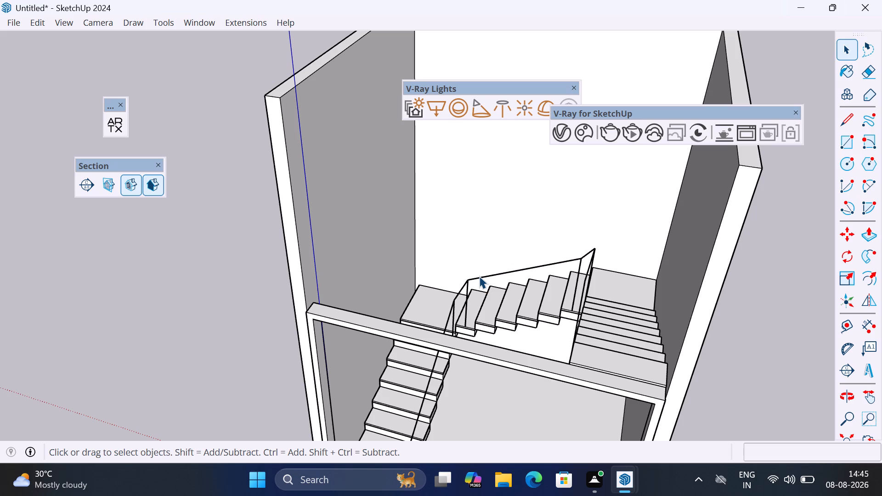
{"action": "triple_click", "coordinate": [479, 276]}
{"action": "left_click", "coordinate": [479, 276]}
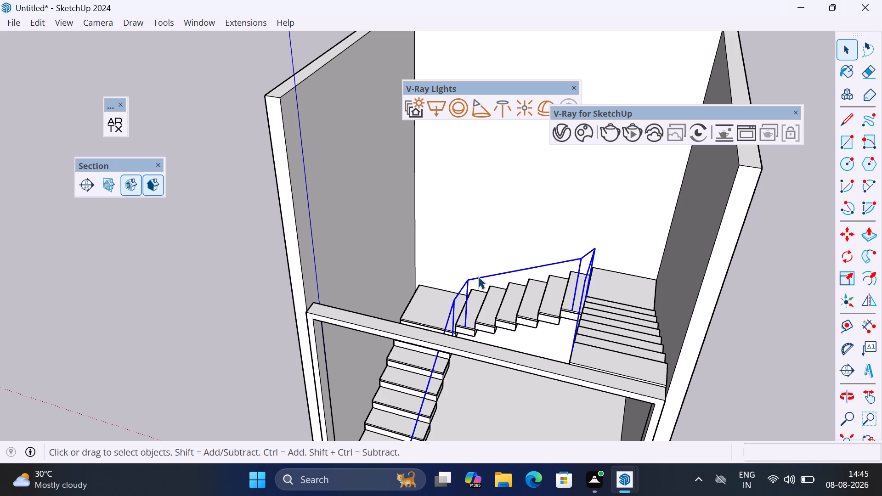
{"action": "key", "text": "Delete"}
Delete the loose vertical line and the small flat circle lying between the staircase walls and the separate handrail tube.
{"action": "scroll", "coordinate": [458, 259], "scroll_direction": "down", "scroll_amount": 6}
{"action": "scroll", "coordinate": [469, 198], "scroll_direction": "down", "scroll_amount": 6}
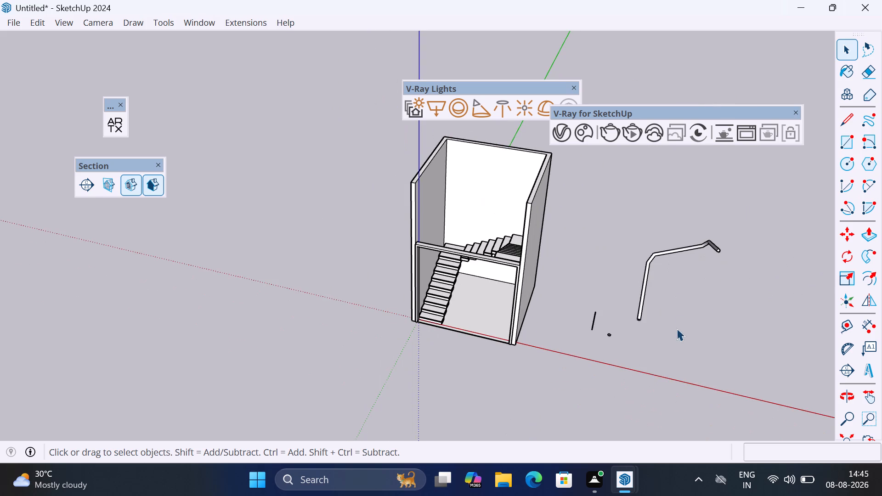
{"action": "scroll", "coordinate": [673, 330], "scroll_direction": "up", "scroll_amount": 4}
{"action": "scroll", "coordinate": [613, 330], "scroll_direction": "up", "scroll_amount": 4}
{"action": "middle_click_drag", "start_coordinate": [617, 311], "coordinate": [600, 110]}
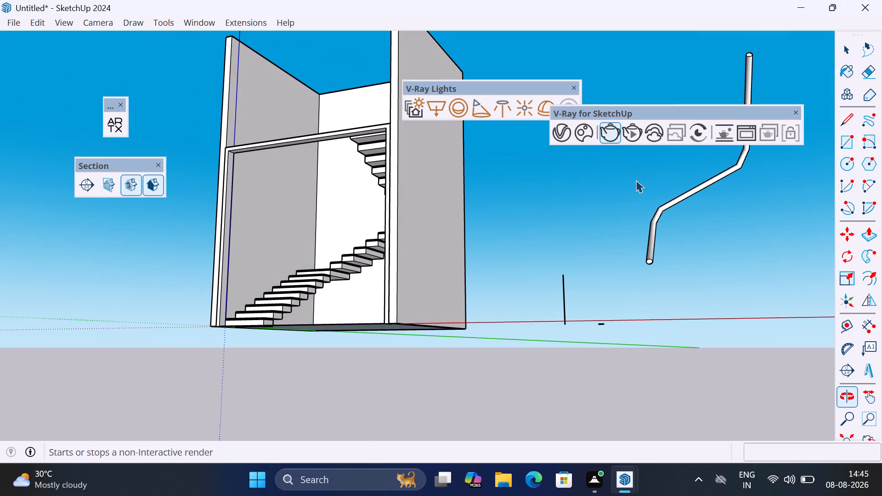
{"action": "left_click", "coordinate": [648, 262]}
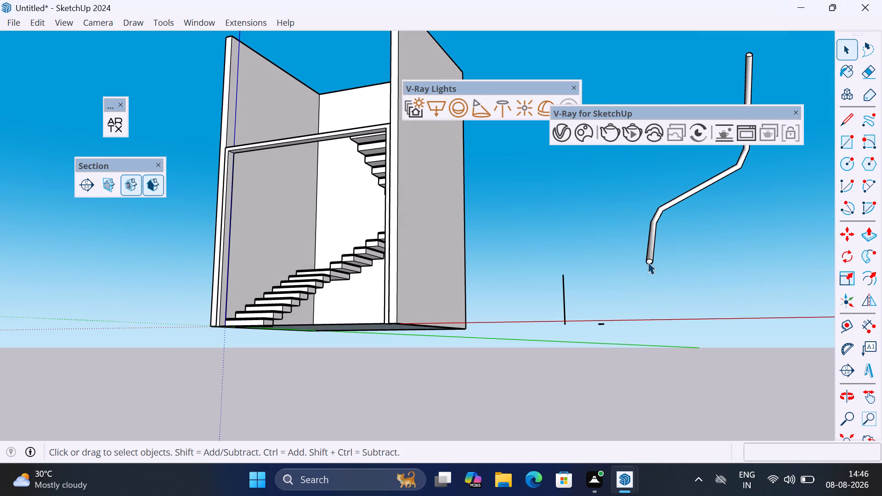
{"action": "double_click", "coordinate": [650, 261]}
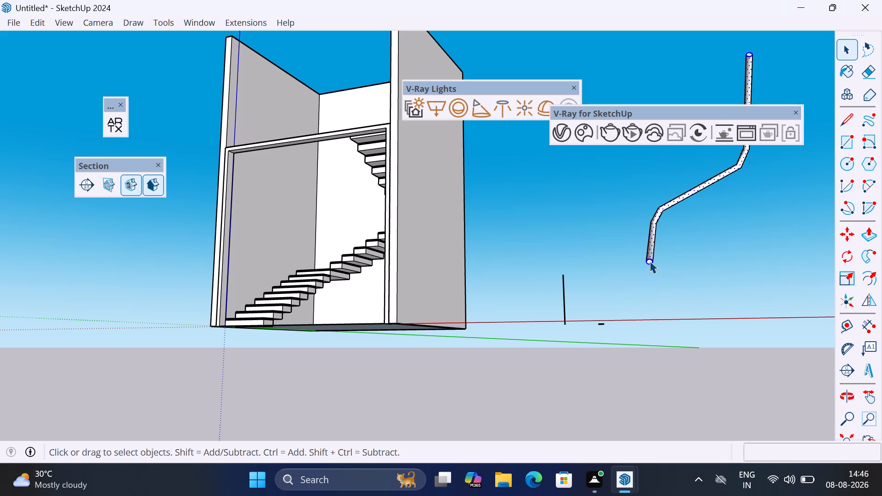
{"action": "triple_click", "coordinate": [650, 261]}
{"action": "scroll", "coordinate": [672, 307], "scroll_direction": "down", "scroll_amount": 7}
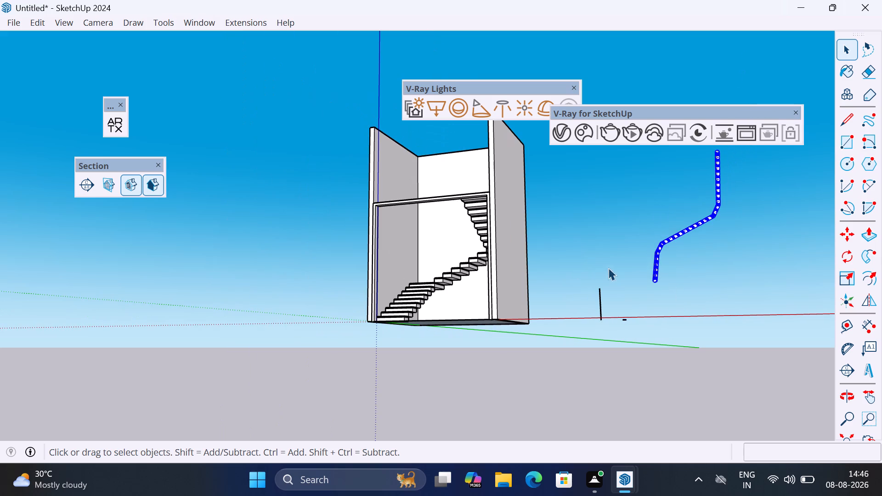
{"action": "left_click_drag", "start_coordinate": [587, 265], "coordinate": [649, 405]}
{"action": "key", "text": "Delete"}
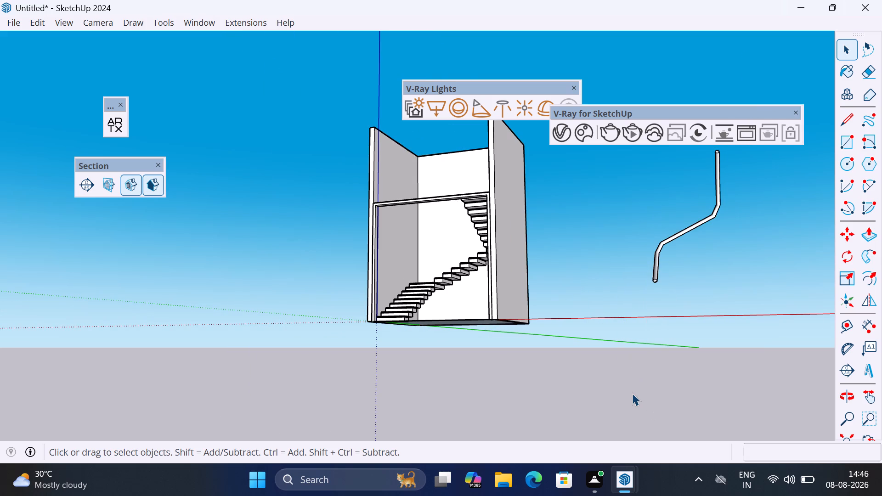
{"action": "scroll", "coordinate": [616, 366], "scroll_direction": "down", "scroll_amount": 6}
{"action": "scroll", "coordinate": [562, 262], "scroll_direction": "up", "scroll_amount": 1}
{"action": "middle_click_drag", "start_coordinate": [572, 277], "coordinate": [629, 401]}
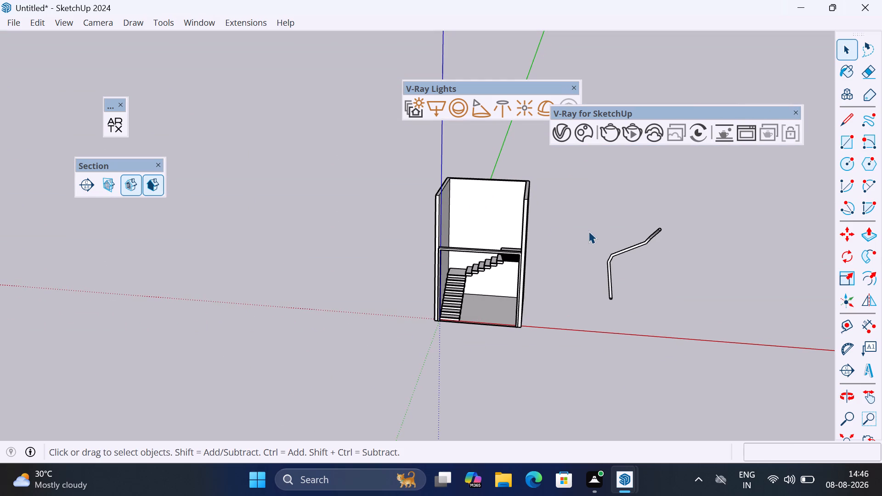
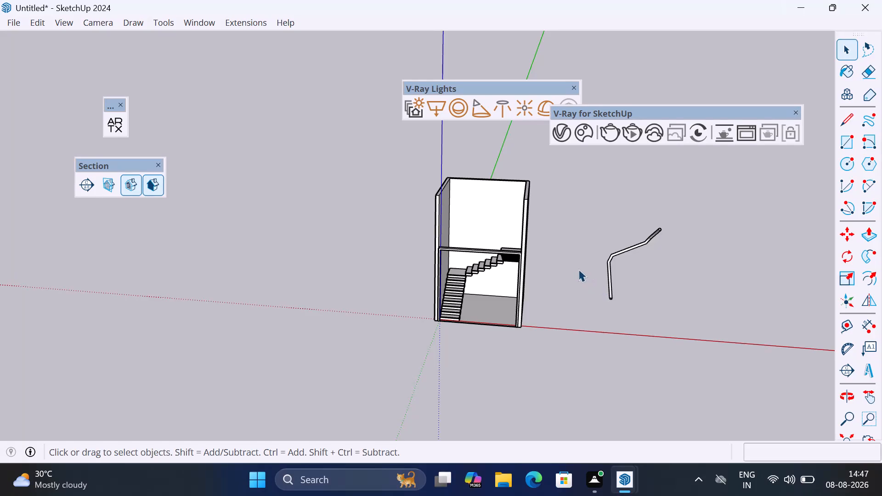
Delete the separate round handrail tube standing beside the staircase walls.
{"action": "middle_click_drag", "start_coordinate": [581, 269], "coordinate": [678, 276]}
{"action": "key", "text": "space"}
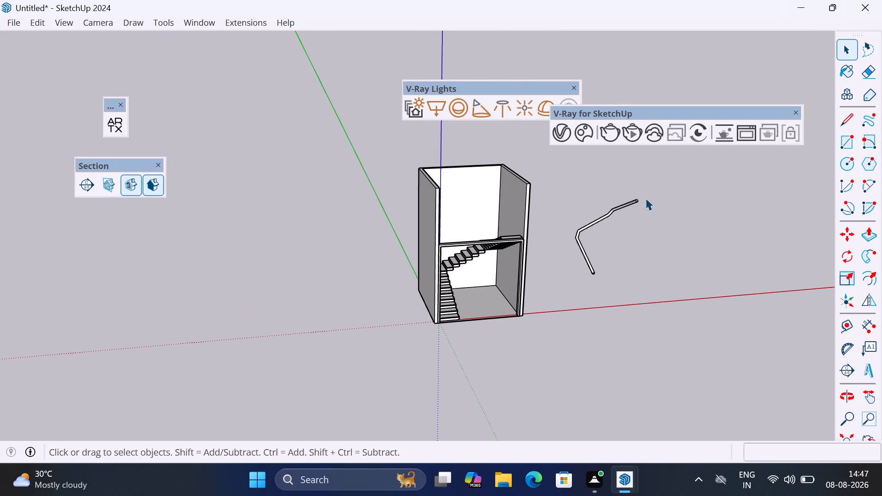
{"action": "scroll", "coordinate": [656, 185], "scroll_direction": "up", "scroll_amount": 2}
{"action": "left_click_drag", "start_coordinate": [658, 175], "coordinate": [540, 325]}
{"action": "key", "text": "Delete"}
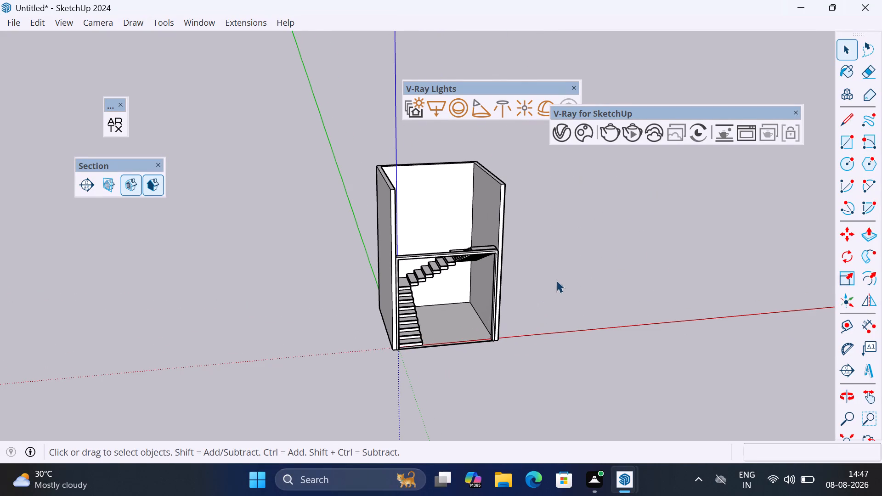
Examine the walled staircase from the front, both sides and above, checking the three flights, landings, entrance frame and walls.
{"action": "scroll", "coordinate": [446, 323], "scroll_direction": "up", "scroll_amount": 3}
{"action": "middle_click_drag", "start_coordinate": [427, 324], "coordinate": [284, 300]}
{"action": "middle_click", "coordinate": [284, 300]}
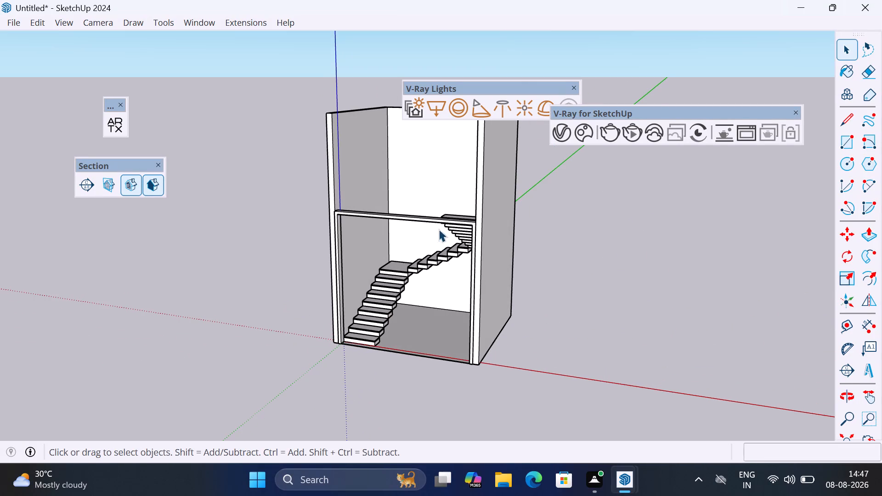
{"action": "middle_click_drag", "start_coordinate": [439, 229], "coordinate": [479, 215]}
{"action": "scroll", "coordinate": [477, 280], "scroll_direction": "down", "scroll_amount": 4}
{"action": "scroll", "coordinate": [380, 165], "scroll_direction": "up", "scroll_amount": 4}
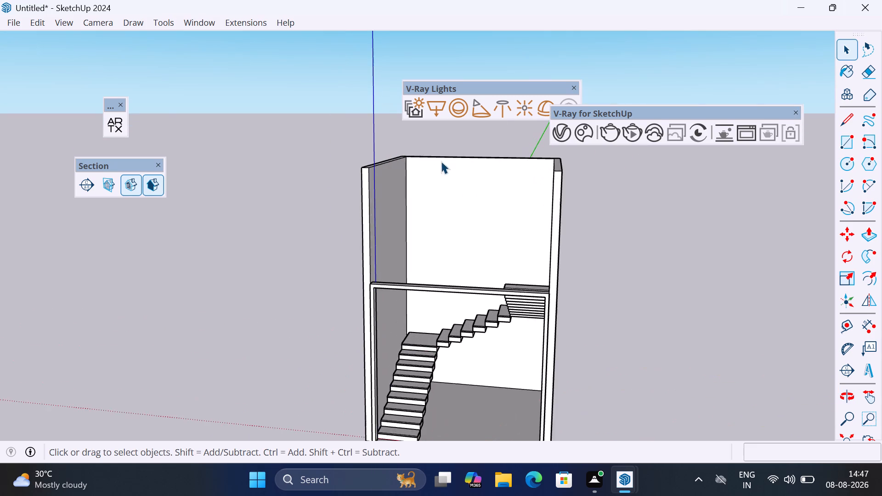
{"action": "scroll", "coordinate": [441, 161], "scroll_direction": "up", "scroll_amount": 2}
{"action": "middle_click_drag", "start_coordinate": [445, 166], "coordinate": [384, 174]}
{"action": "scroll", "coordinate": [396, 169], "scroll_direction": "down", "scroll_amount": 4}
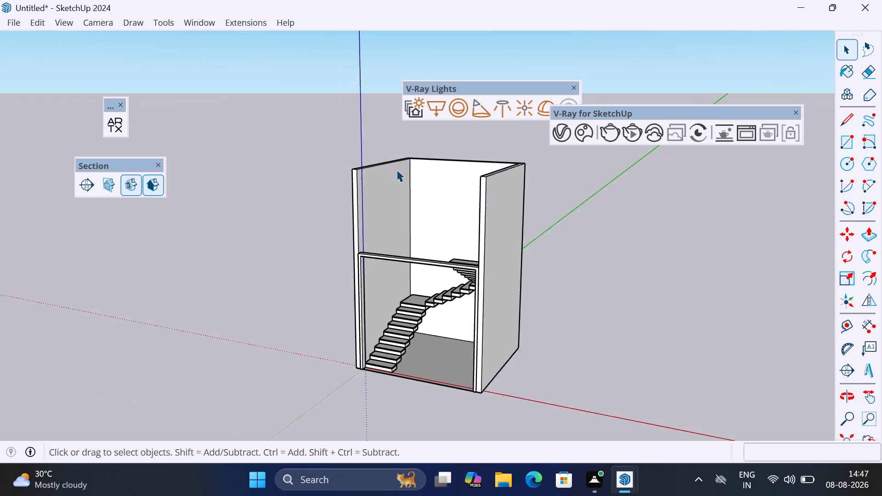
{"action": "scroll", "coordinate": [396, 169], "scroll_direction": "down", "scroll_amount": 1}
{"action": "scroll", "coordinate": [390, 177], "scroll_direction": "up", "scroll_amount": 4}
{"action": "middle_click_drag", "start_coordinate": [373, 176], "coordinate": [348, 176]}
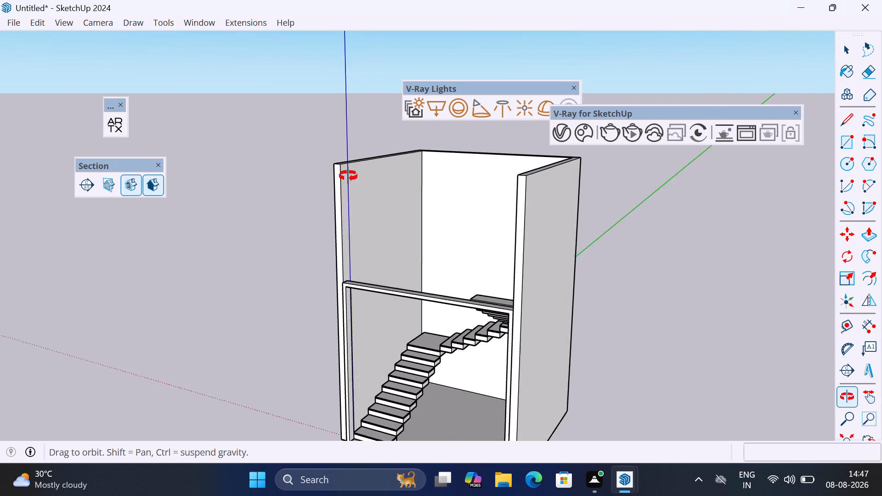
{"action": "middle_click_drag", "start_coordinate": [348, 176], "coordinate": [445, 165]}
{"action": "scroll", "coordinate": [429, 197], "scroll_direction": "down", "scroll_amount": 4}
{"action": "scroll", "coordinate": [425, 207], "scroll_direction": "up", "scroll_amount": 3}
{"action": "middle_click_drag", "start_coordinate": [433, 209], "coordinate": [569, 220]}
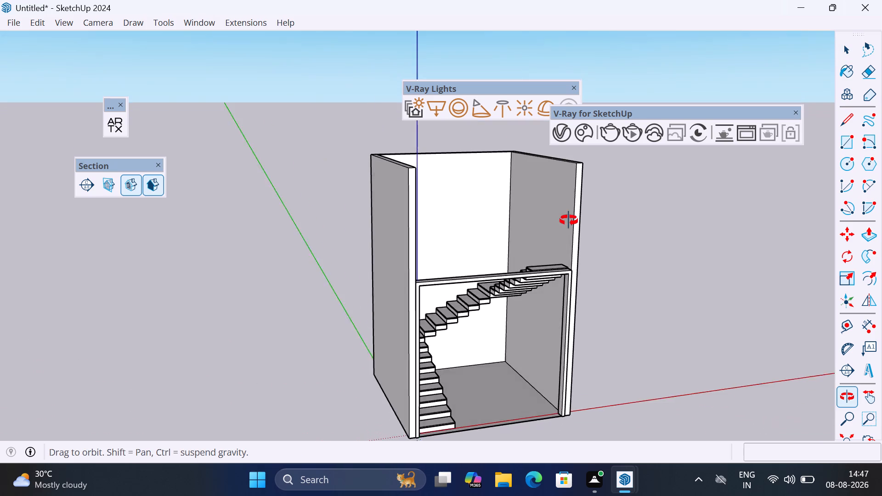
{"action": "middle_click_drag", "start_coordinate": [569, 220], "coordinate": [330, 291]}
{"action": "scroll", "coordinate": [569, 221], "scroll_direction": "up", "scroll_amount": 1}
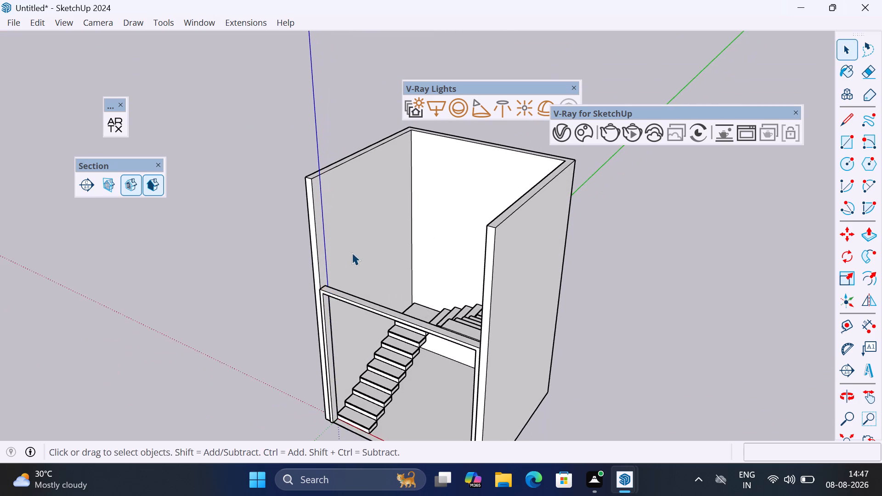
{"action": "scroll", "coordinate": [350, 214], "scroll_direction": "up", "scroll_amount": 1}
{"action": "middle_click_drag", "start_coordinate": [350, 214], "coordinate": [272, 221]}
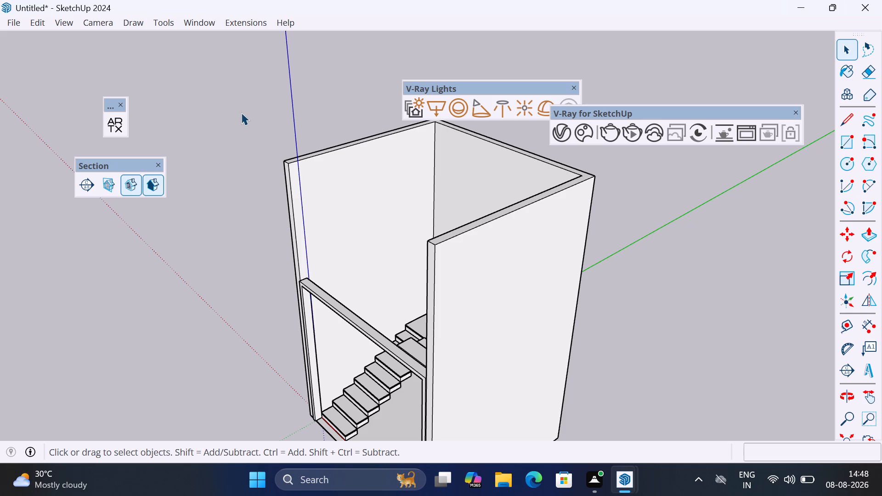
{"action": "scroll", "coordinate": [188, 192], "scroll_direction": "down", "scroll_amount": 3}
{"action": "scroll", "coordinate": [220, 188], "scroll_direction": "up", "scroll_amount": 1}
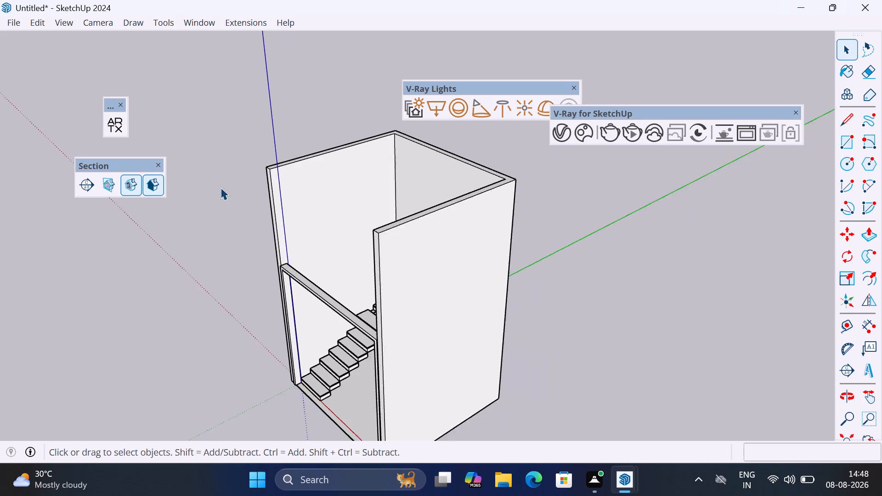
{"action": "scroll", "coordinate": [220, 187], "scroll_direction": "up", "scroll_amount": 1}
{"action": "middle_click_drag", "start_coordinate": [237, 193], "coordinate": [453, 167]}
{"action": "middle_click", "coordinate": [453, 167]}
{"action": "scroll", "coordinate": [453, 167], "scroll_direction": "down", "scroll_amount": 4}
{"action": "middle_click_drag", "start_coordinate": [434, 238], "coordinate": [408, 236]}
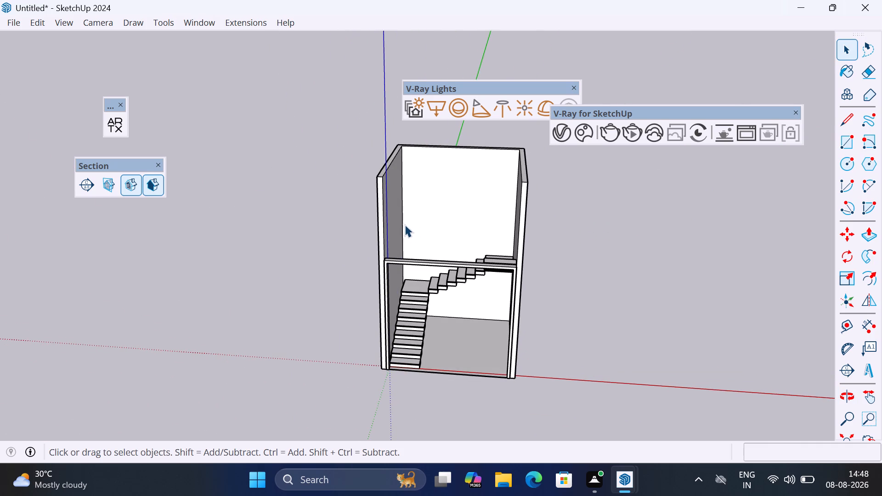
{"action": "scroll", "coordinate": [402, 190], "scroll_direction": "up", "scroll_amount": 6}
{"action": "middle_click_drag", "start_coordinate": [401, 173], "coordinate": [362, 154]}
{"action": "scroll", "coordinate": [364, 151], "scroll_direction": "down", "scroll_amount": 4}
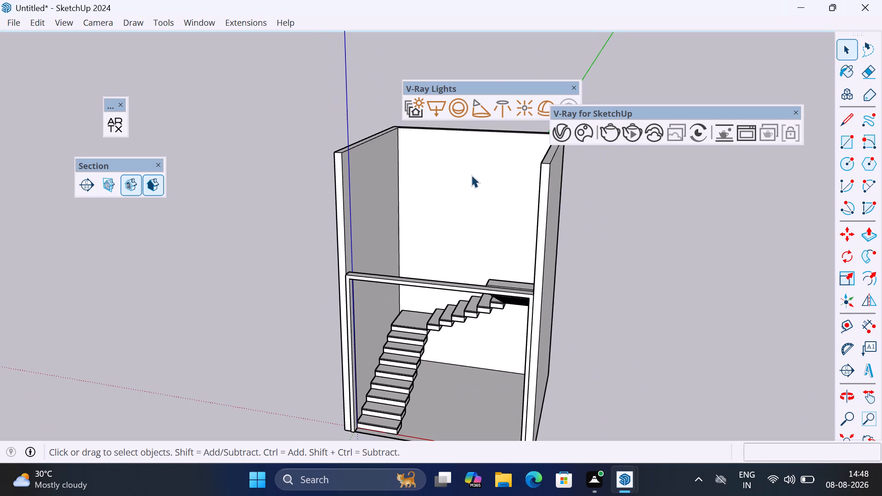
{"action": "middle_click_drag", "start_coordinate": [477, 197], "coordinate": [529, 192]}
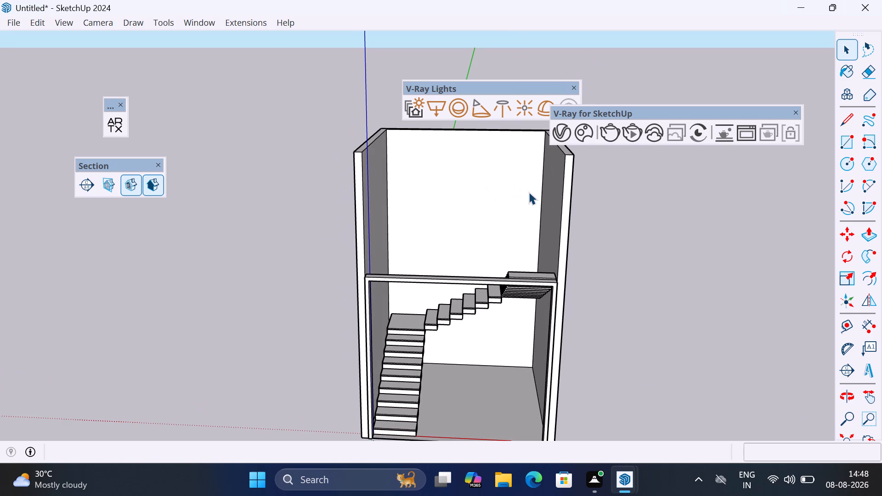
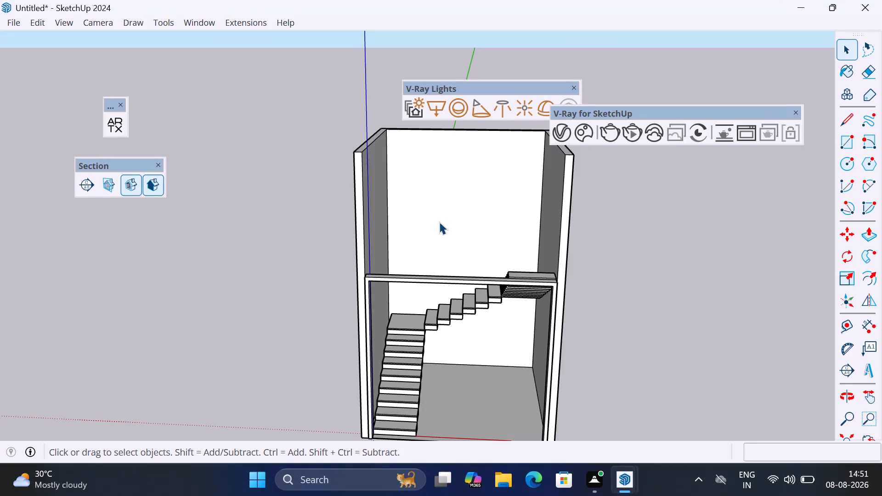
Create a new empty group, separate from the staircase and wall geometry.
{"action": "scroll", "coordinate": [441, 225], "scroll_direction": "down", "scroll_amount": 2}
{"action": "middle_click_drag", "start_coordinate": [471, 236], "coordinate": [421, 258]}
{"action": "scroll", "coordinate": [449, 246], "scroll_direction": "up", "scroll_amount": 1}
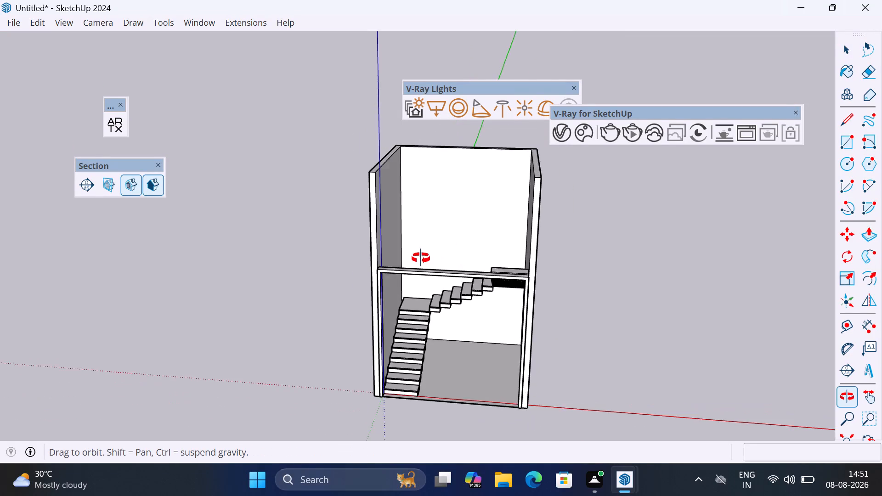
{"action": "middle_click_drag", "start_coordinate": [421, 258], "coordinate": [567, 271]}
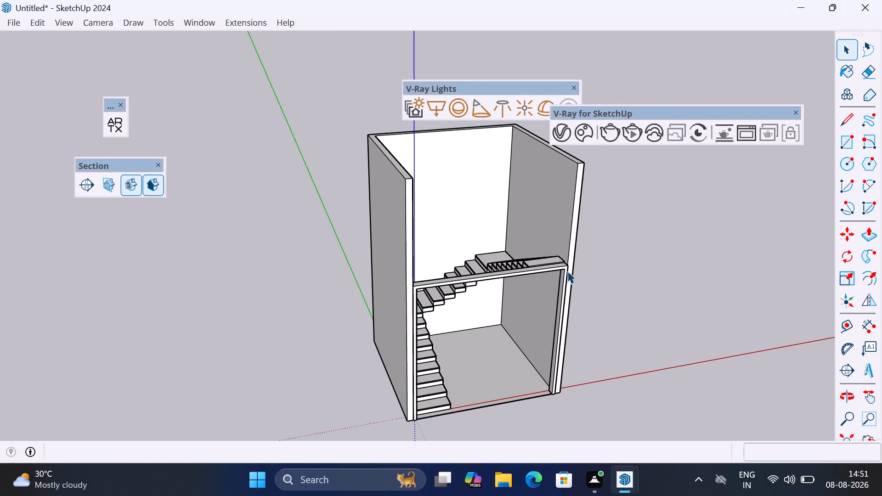
{"action": "key", "text": "space"}
{"action": "middle_click_drag", "start_coordinate": [581, 260], "coordinate": [538, 221]}
{"action": "right_click", "coordinate": [640, 230]}
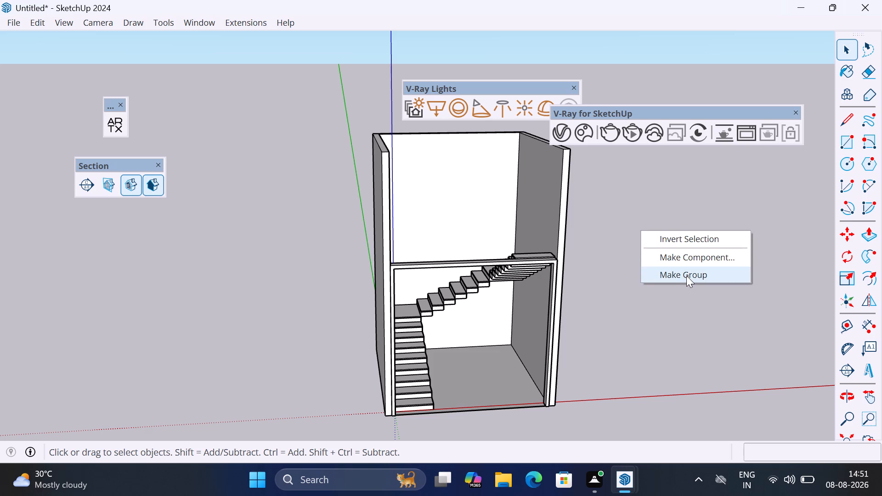
{"action": "left_click", "coordinate": [686, 276]}
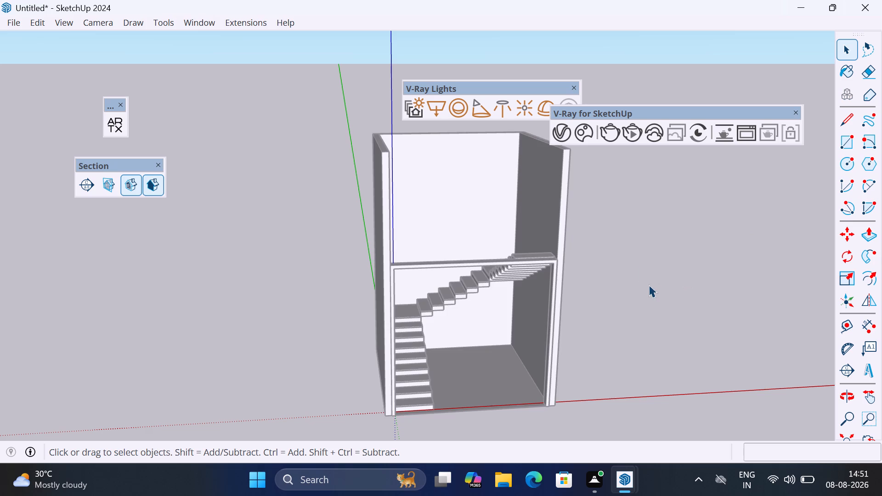
Draw a horizontal 6' by 8' rectangle on the stairwell floor, from the bottom step's inner corner to below the inner corner of the upper flights.
{"action": "middle_click_drag", "start_coordinate": [641, 285], "coordinate": [578, 285]}
{"action": "scroll", "coordinate": [640, 285], "scroll_direction": "up", "scroll_amount": 1}
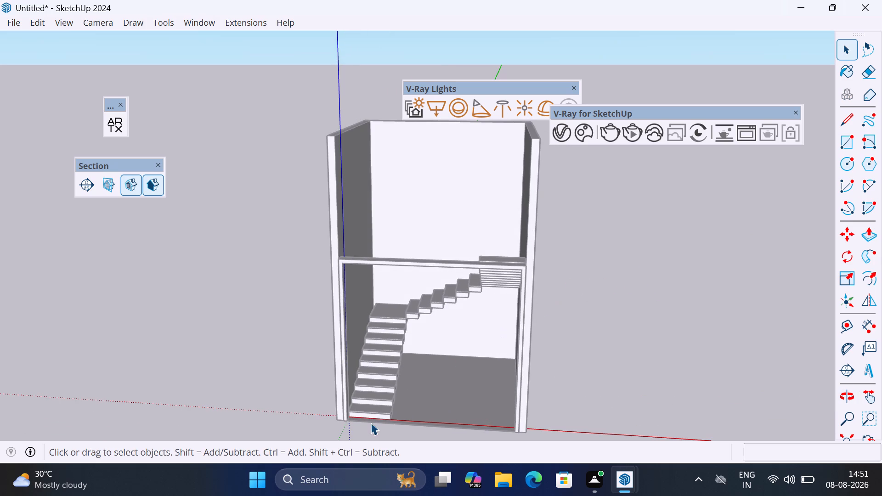
{"action": "scroll", "coordinate": [371, 423], "scroll_direction": "up", "scroll_amount": 3}
{"action": "middle_click_drag", "start_coordinate": [460, 366], "coordinate": [414, 378]}
{"action": "scroll", "coordinate": [460, 366], "scroll_direction": "up", "scroll_amount": 1}
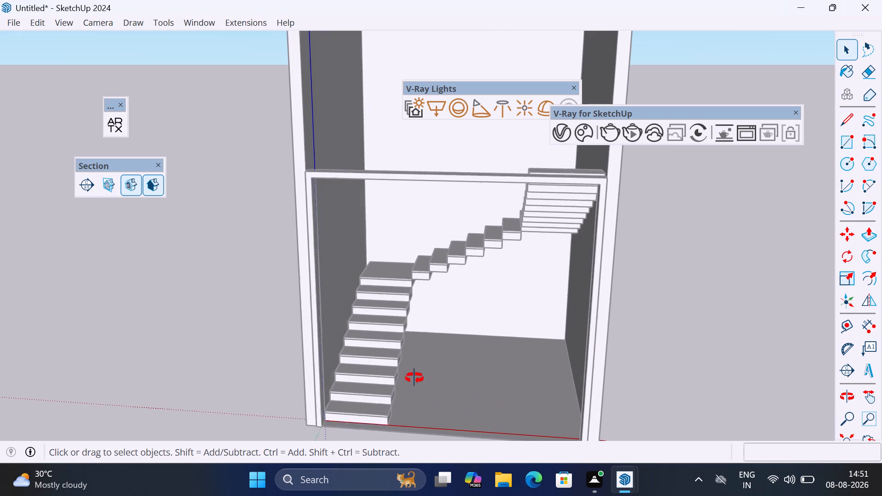
{"action": "middle_click_drag", "start_coordinate": [414, 378], "coordinate": [384, 383]}
{"action": "scroll", "coordinate": [361, 415], "scroll_direction": "up", "scroll_amount": 1}
{"action": "key", "text": "r"}
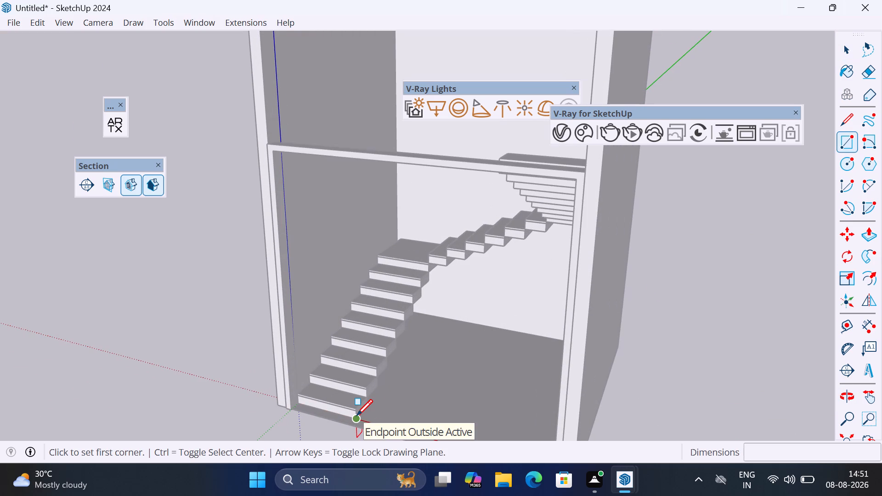
{"action": "left_click", "coordinate": [356, 415]}
{"action": "key", "text": "Up"}
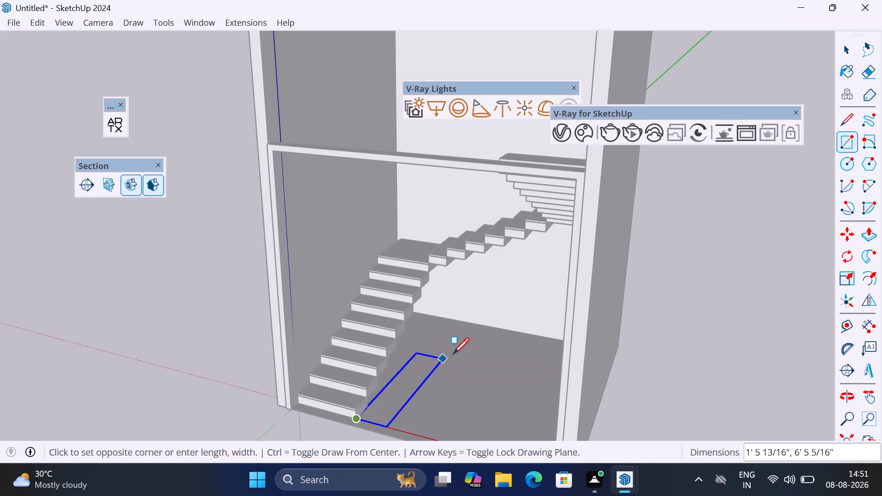
{"action": "scroll", "coordinate": [469, 340], "scroll_direction": "down", "scroll_amount": 3}
{"action": "scroll", "coordinate": [470, 337], "scroll_direction": "up", "scroll_amount": 1}
{"action": "middle_click_drag", "start_coordinate": [473, 337], "coordinate": [664, 378]}
{"action": "middle_click", "coordinate": [664, 378]}
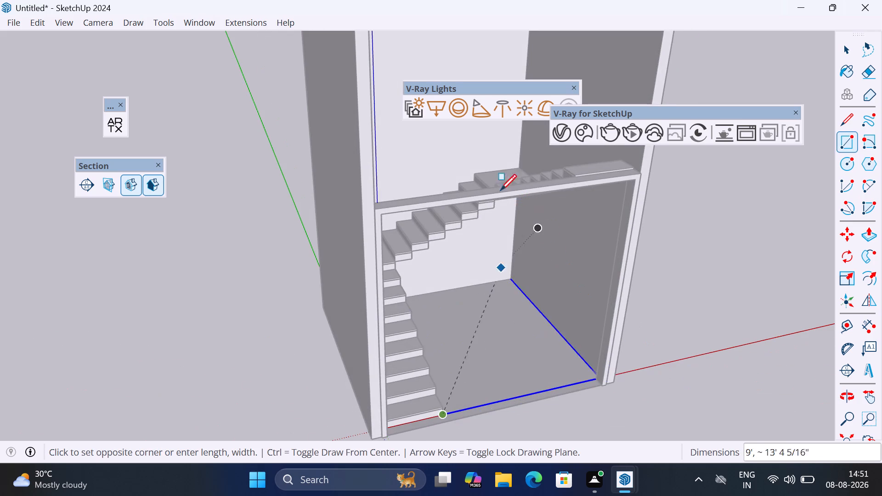
{"action": "scroll", "coordinate": [496, 182], "scroll_direction": "up", "scroll_amount": 4}
{"action": "middle_click_drag", "start_coordinate": [496, 186], "coordinate": [488, 273]}
{"action": "scroll", "coordinate": [491, 201], "scroll_direction": "up", "scroll_amount": 5}
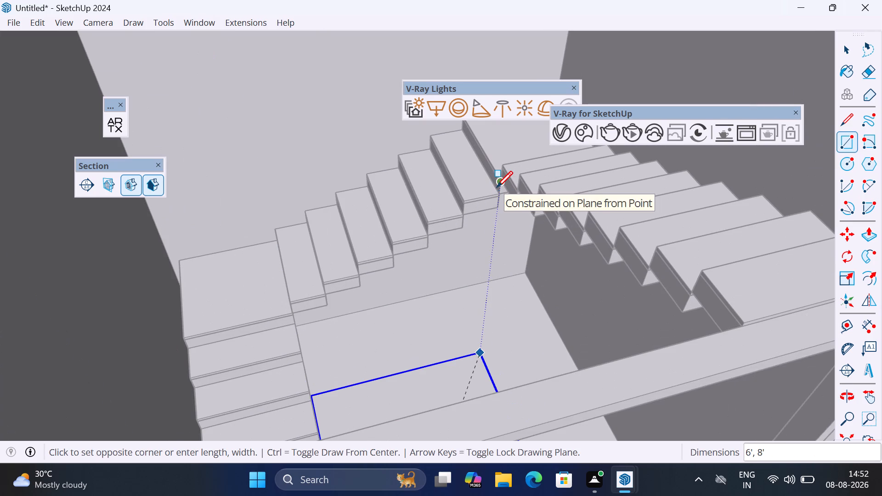
{"action": "left_click", "coordinate": [497, 187]}
Offset the floor rectangle's outline 6" inward.
{"action": "scroll", "coordinate": [447, 139], "scroll_direction": "down", "scroll_amount": 13}
{"action": "scroll", "coordinate": [478, 295], "scroll_direction": "up", "scroll_amount": 2}
{"action": "middle_click_drag", "start_coordinate": [472, 306], "coordinate": [442, 278]}
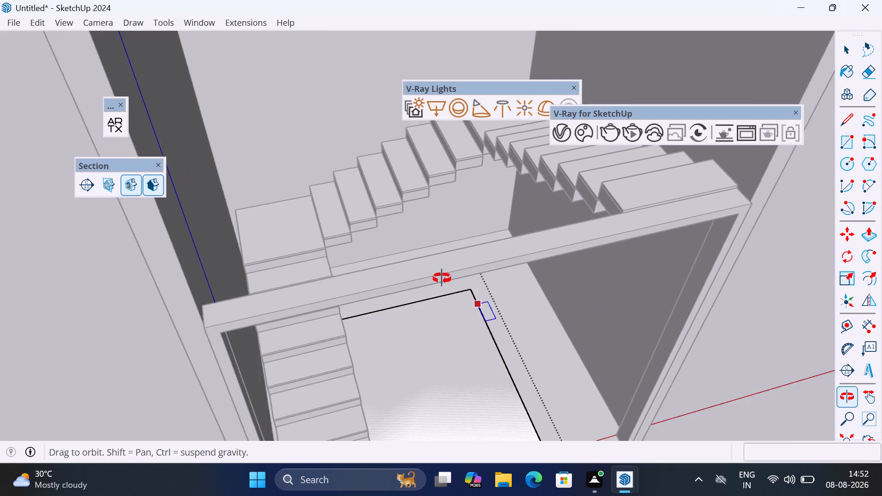
{"action": "middle_click_drag", "start_coordinate": [442, 278], "coordinate": [441, 278]}
{"action": "scroll", "coordinate": [441, 278], "scroll_direction": "down", "scroll_amount": 5}
{"action": "key", "text": "f"}
{"action": "left_click", "coordinate": [427, 358]}
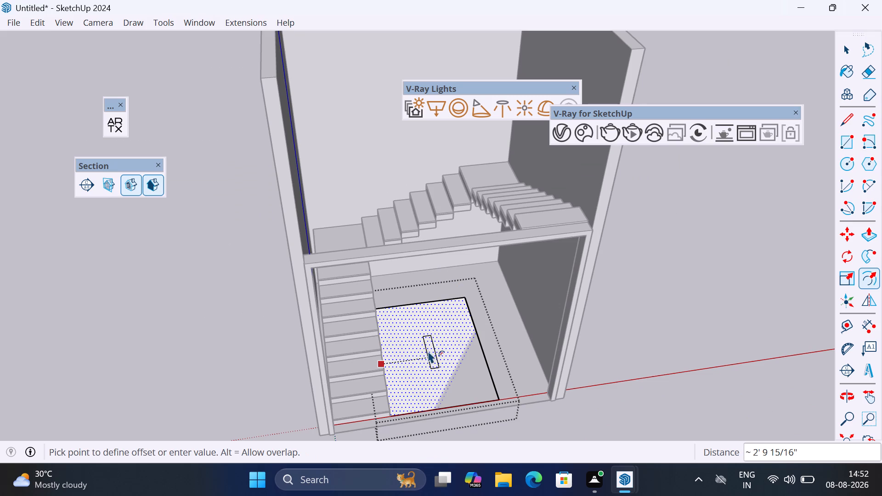
{"action": "type", "text": "6\""}
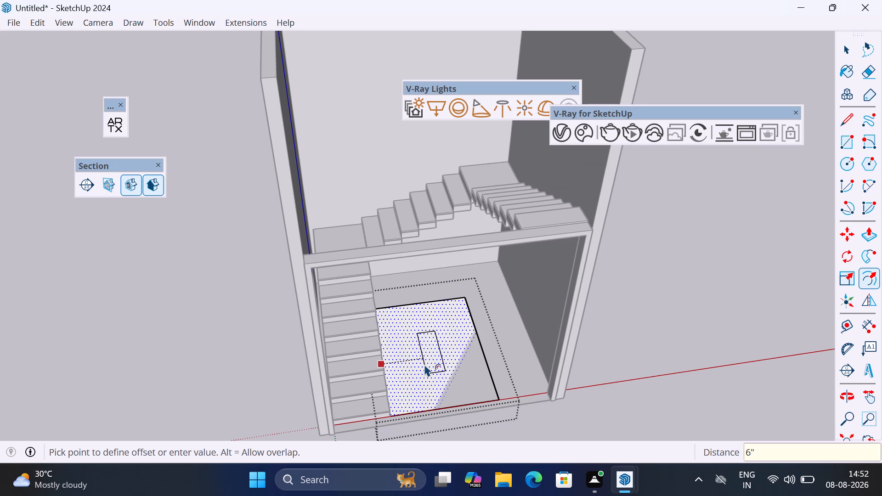
{"action": "key", "text": "Return"}
{"action": "scroll", "coordinate": [467, 416], "scroll_direction": "up", "scroll_amount": 5}
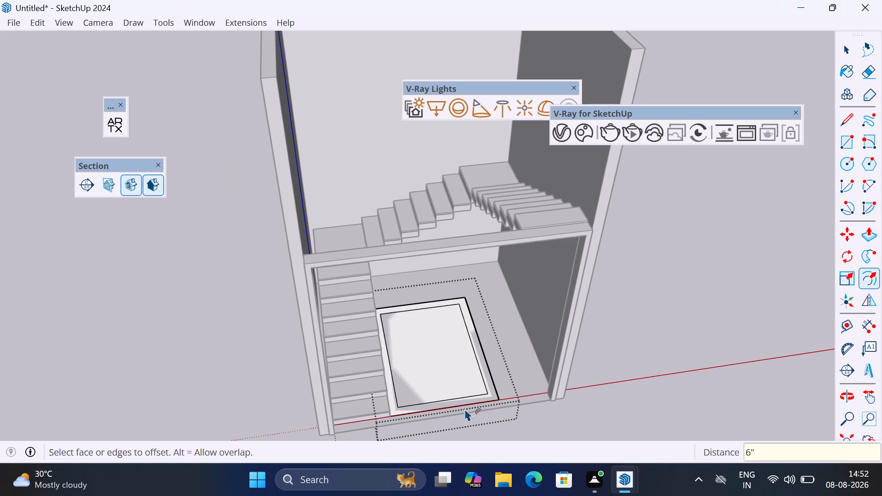
{"action": "key", "text": "space"}
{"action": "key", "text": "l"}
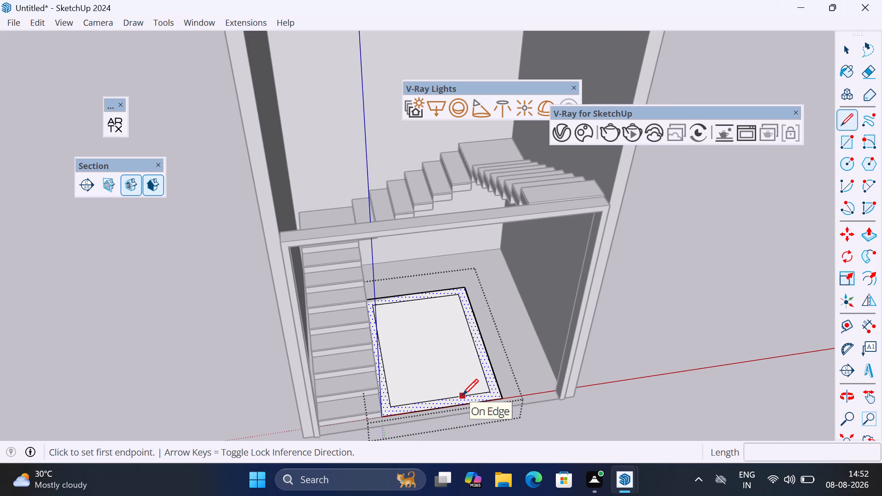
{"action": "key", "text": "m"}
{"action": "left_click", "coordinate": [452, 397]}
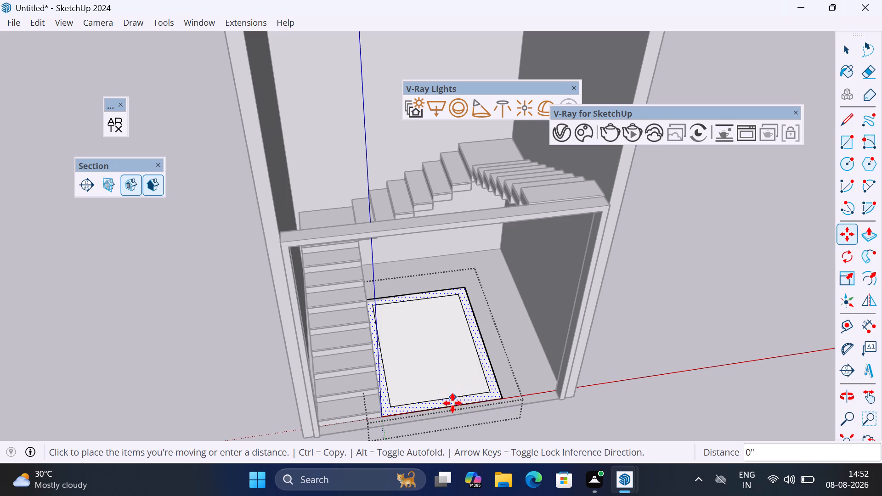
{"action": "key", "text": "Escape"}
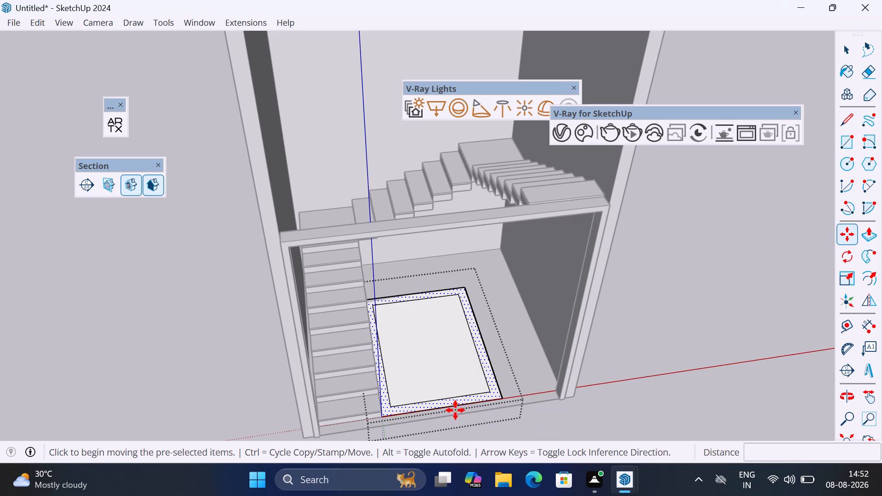
Move the inner outline's front edge 6" forward onto the outer front edge, leaving a U-shaped wall strip.
{"action": "key", "text": "space"}
{"action": "left_click", "coordinate": [450, 397]}
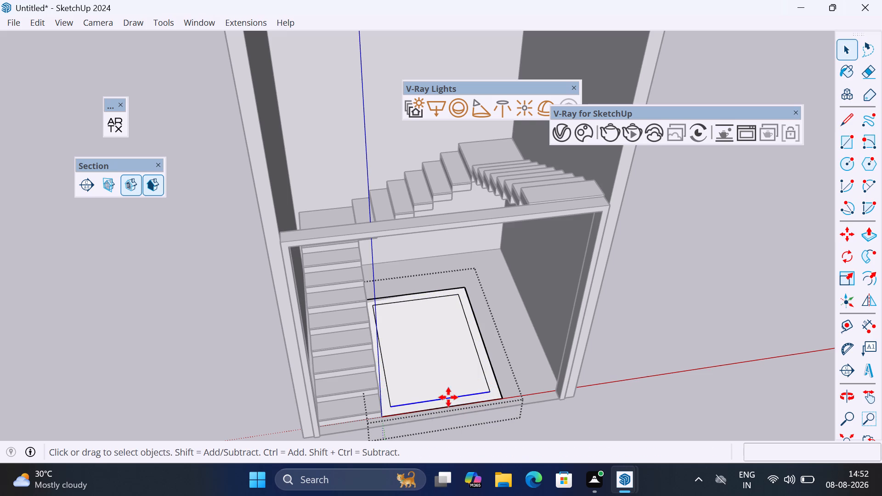
{"action": "key", "text": "m"}
{"action": "left_click", "coordinate": [447, 398]}
{"action": "left_click", "coordinate": [449, 409]}
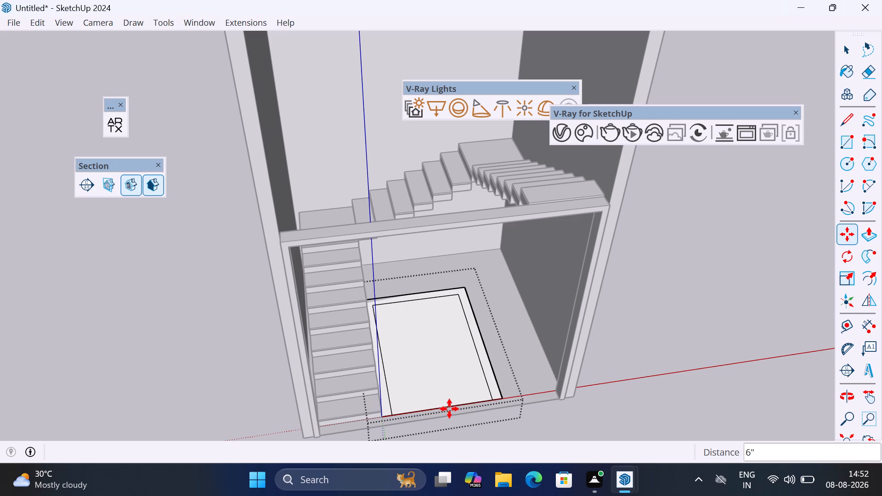
Push/Pull the U-shaped wall strip up 12', level with the top of the entrance frame.
{"action": "scroll", "coordinate": [492, 398], "scroll_direction": "up", "scroll_amount": 1}
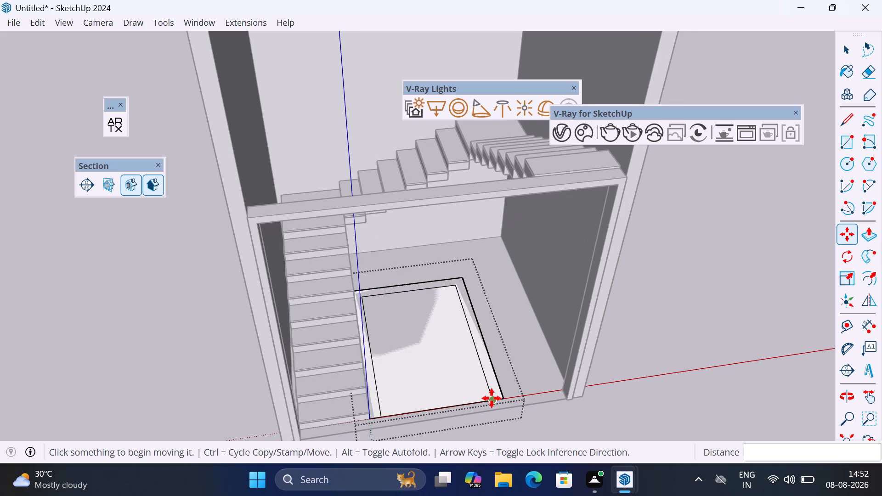
{"action": "scroll", "coordinate": [492, 398], "scroll_direction": "up", "scroll_amount": 1}
{"action": "key", "text": "p"}
{"action": "left_click", "coordinate": [496, 390]}
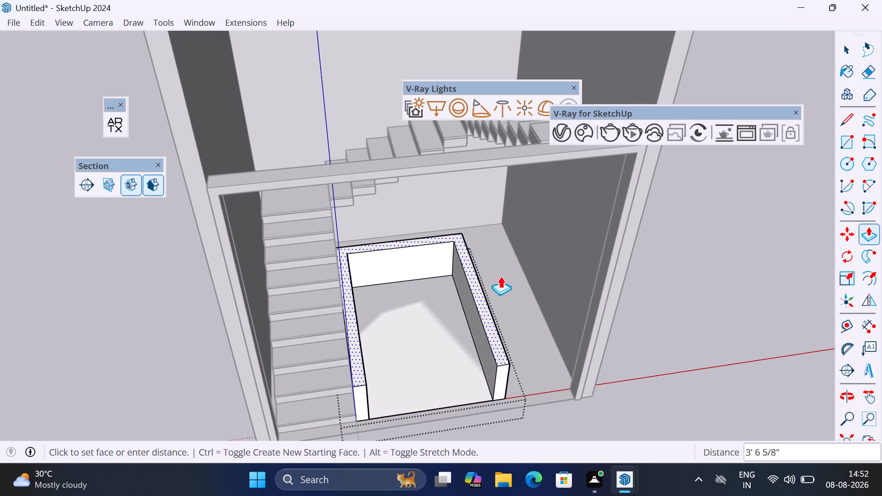
{"action": "scroll", "coordinate": [384, 263], "scroll_direction": "down", "scroll_amount": 4}
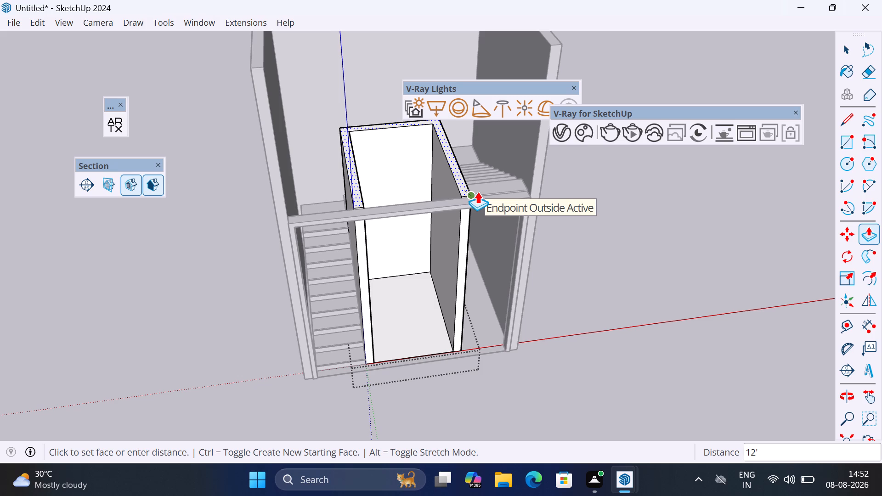
{"action": "left_click", "coordinate": [477, 192]}
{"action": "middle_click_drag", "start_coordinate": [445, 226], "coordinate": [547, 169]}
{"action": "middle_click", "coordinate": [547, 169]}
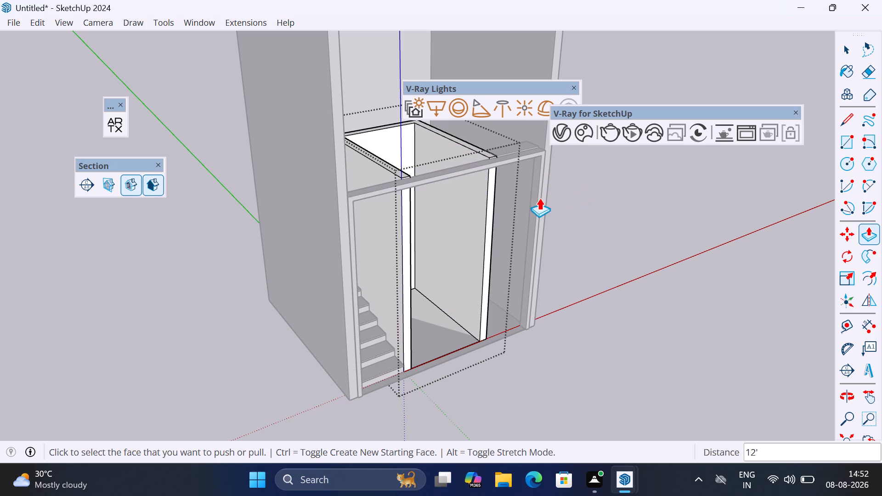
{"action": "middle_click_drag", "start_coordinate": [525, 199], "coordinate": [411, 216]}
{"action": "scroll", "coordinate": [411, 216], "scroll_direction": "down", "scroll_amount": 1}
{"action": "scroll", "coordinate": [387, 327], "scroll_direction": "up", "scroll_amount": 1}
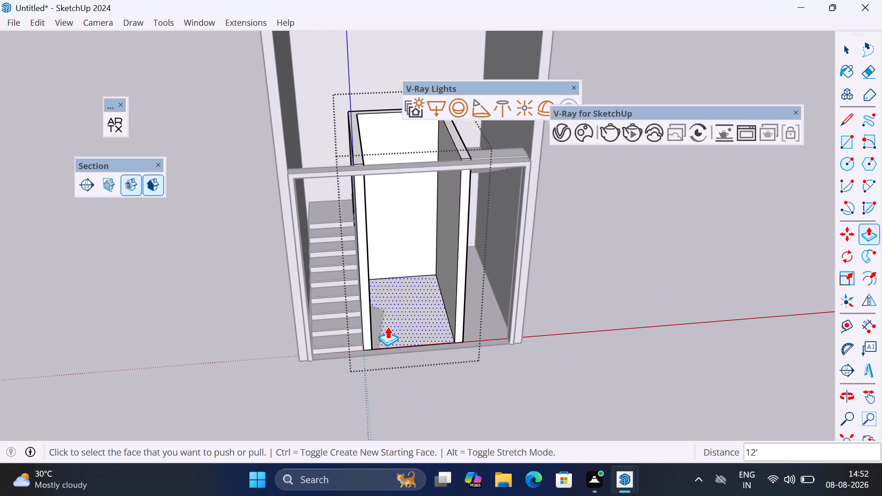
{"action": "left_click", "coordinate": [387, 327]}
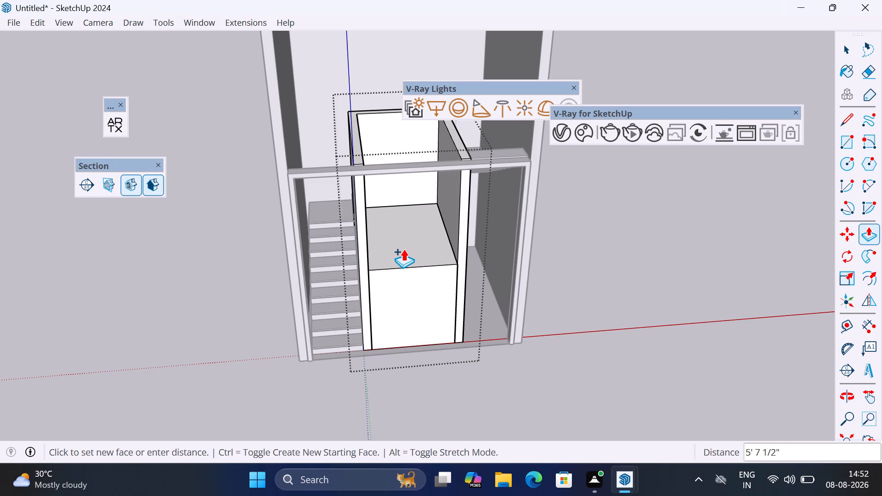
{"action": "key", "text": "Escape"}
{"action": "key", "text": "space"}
Draw a 5' line across the open front at the top of the U-shaped walls to close the roof face.
{"action": "scroll", "coordinate": [359, 381], "scroll_direction": "down", "scroll_amount": 1}
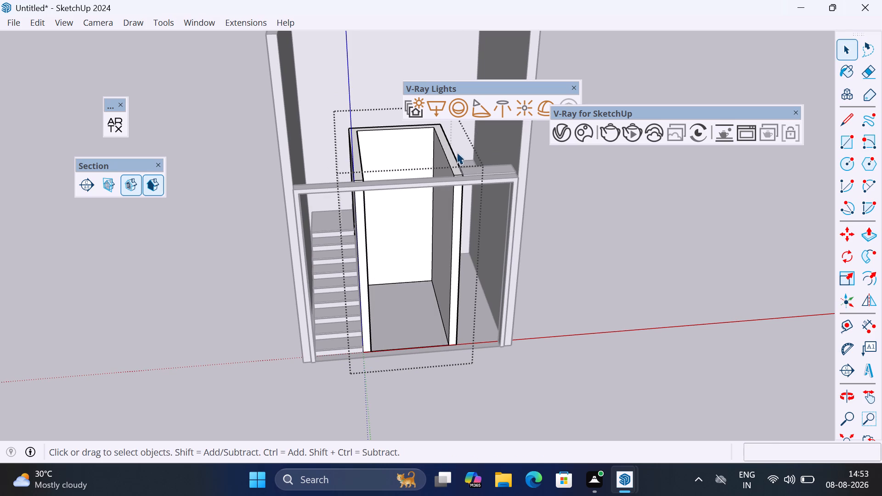
{"action": "key", "text": "l"}
{"action": "left_click", "coordinate": [444, 146]}
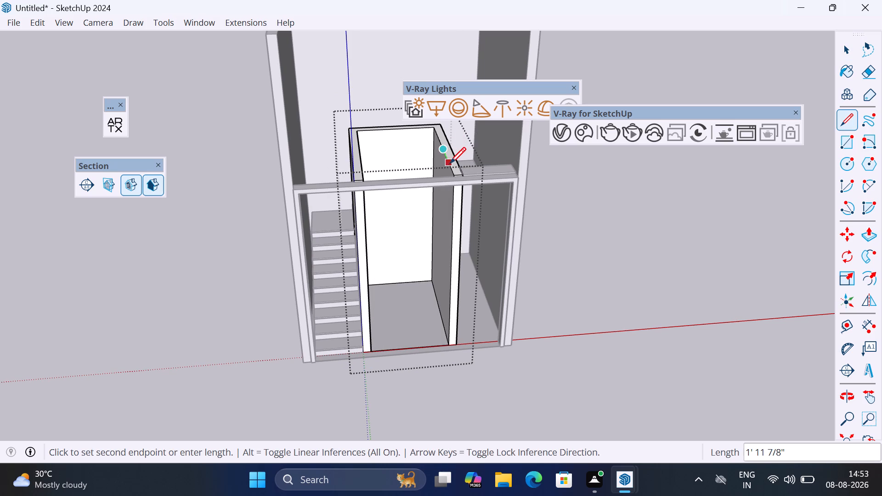
{"action": "left_click", "coordinate": [450, 163]}
{"action": "left_click", "coordinate": [442, 141]}
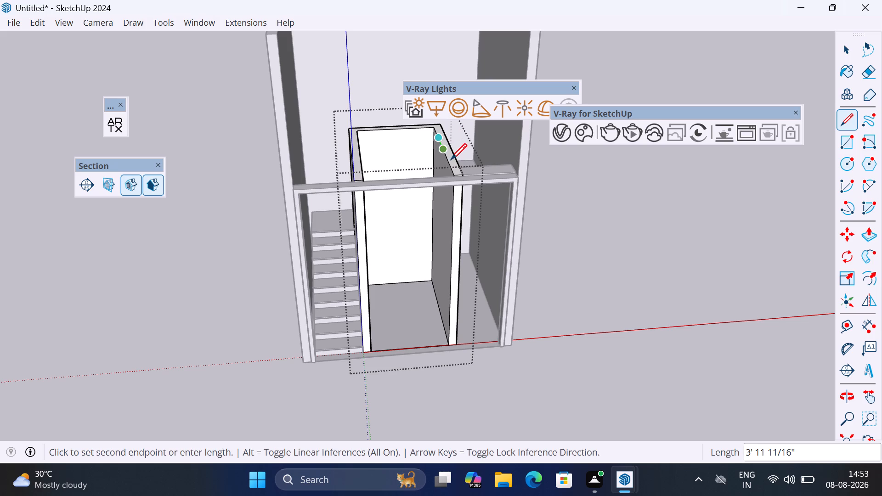
{"action": "left_click", "coordinate": [451, 163]}
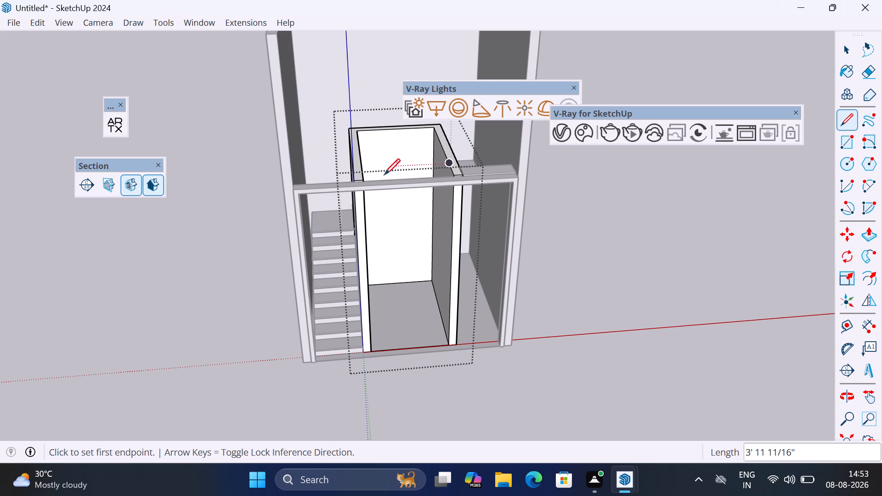
{"action": "left_click", "coordinate": [363, 182]}
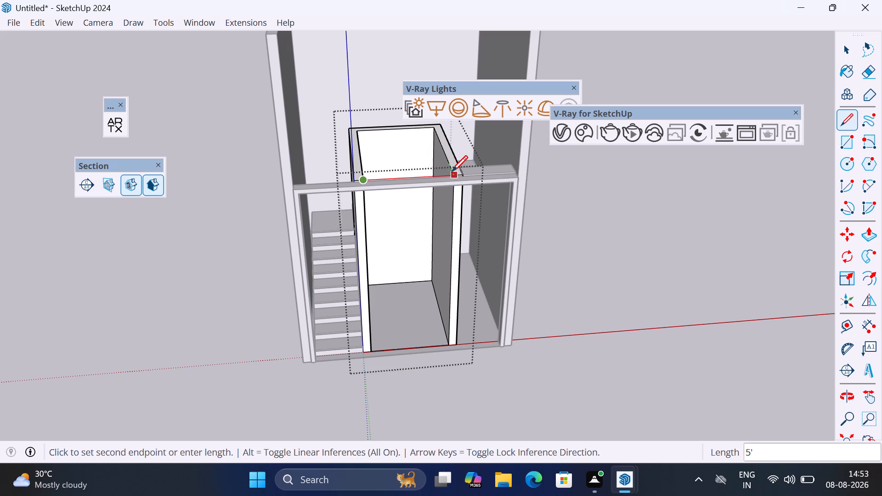
{"action": "left_click", "coordinate": [452, 171]}
Delete the face filling the front opening between the two side walls.
{"action": "key", "text": "space"}
{"action": "left_click", "coordinate": [408, 230]}
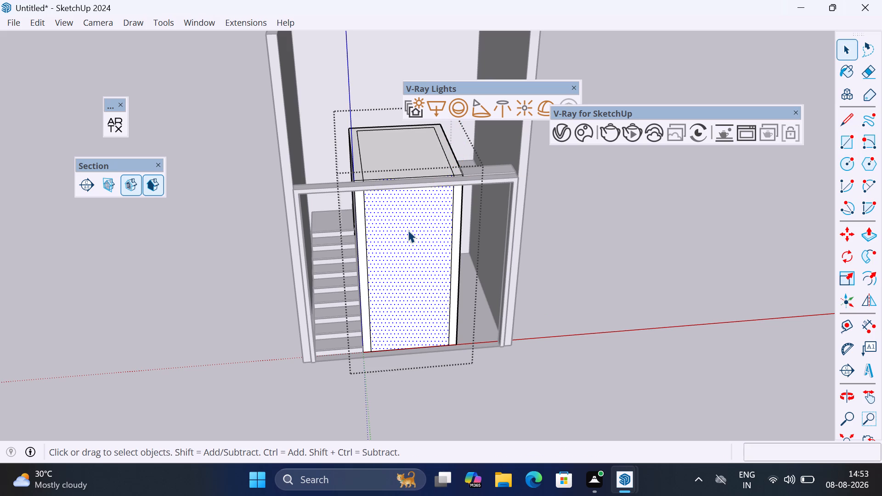
{"action": "key", "text": "Delete"}
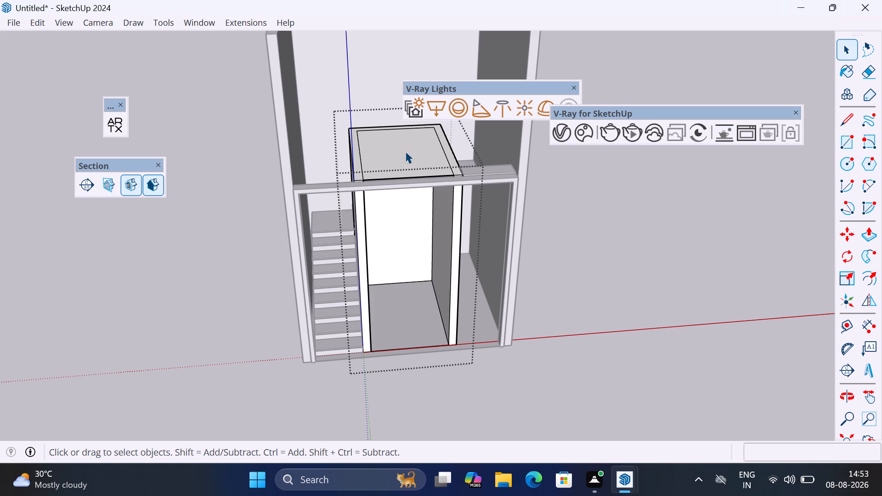
Push/Pull the inner roof face to give it a 6" thickness downward between the walls.
{"action": "key", "text": "p"}
{"action": "left_click", "coordinate": [403, 151]}
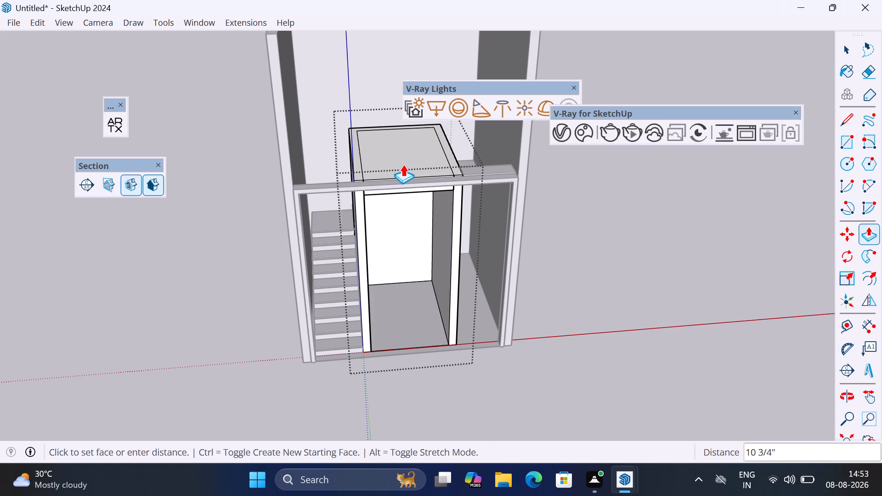
{"action": "type", "text": "6\""}
{"action": "key", "text": "Return"}
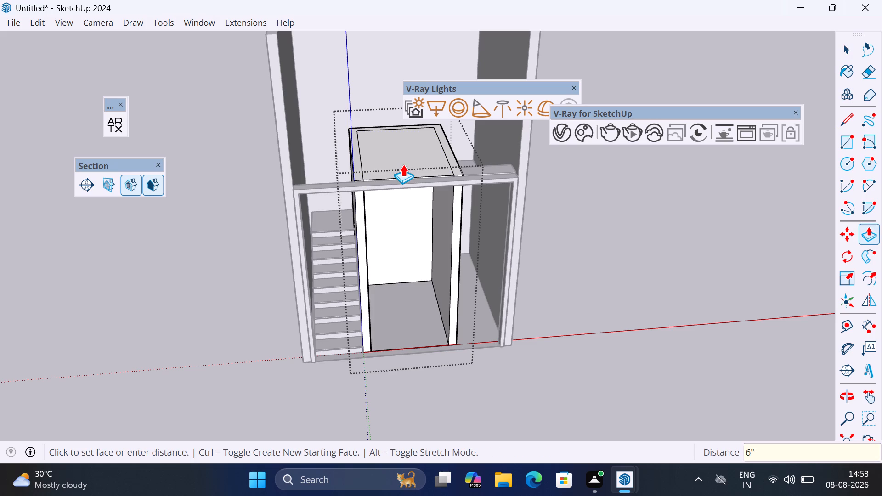
{"action": "scroll", "coordinate": [408, 216], "scroll_direction": "down", "scroll_amount": 4}
{"action": "scroll", "coordinate": [411, 247], "scroll_direction": "up", "scroll_amount": 1}
{"action": "middle_click_drag", "start_coordinate": [411, 247], "coordinate": [387, 191]}
{"action": "key", "text": "space"}
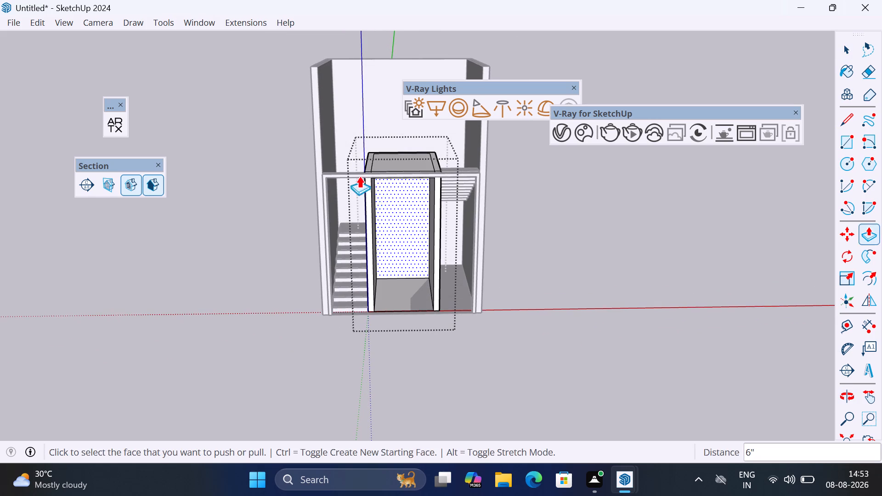
Move the enclosure's whole roof slab straight down the blue axis, from entrance-frame level to below the upper stair flight.
{"action": "left_click_drag", "start_coordinate": [263, 102], "coordinate": [627, 195]}
{"action": "scroll", "coordinate": [445, 145], "scroll_direction": "up", "scroll_amount": 4}
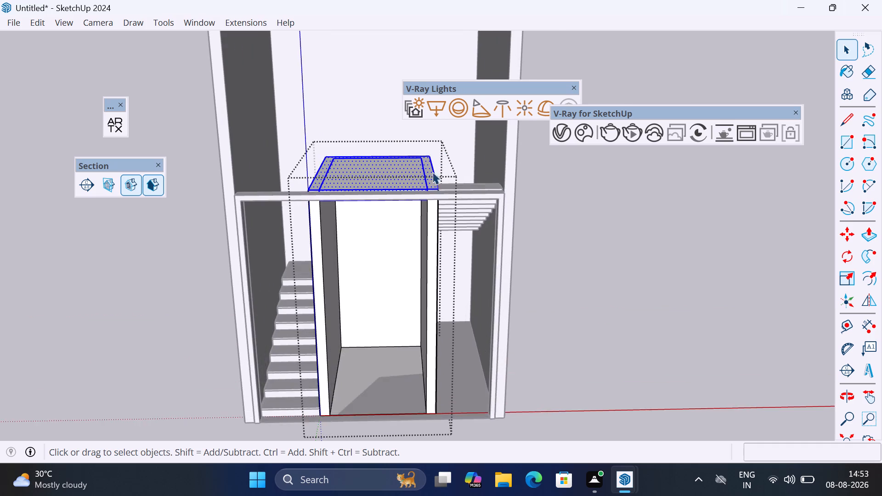
{"action": "scroll", "coordinate": [432, 179], "scroll_direction": "up", "scroll_amount": 3}
{"action": "middle_click_drag", "start_coordinate": [444, 190], "coordinate": [475, 221]}
{"action": "key", "text": "m"}
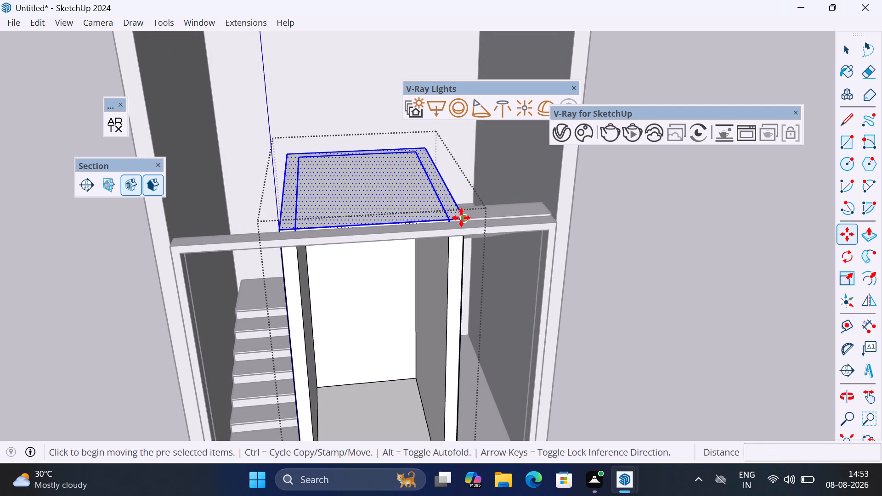
{"action": "left_click", "coordinate": [461, 218]}
{"action": "key", "text": "Up"}
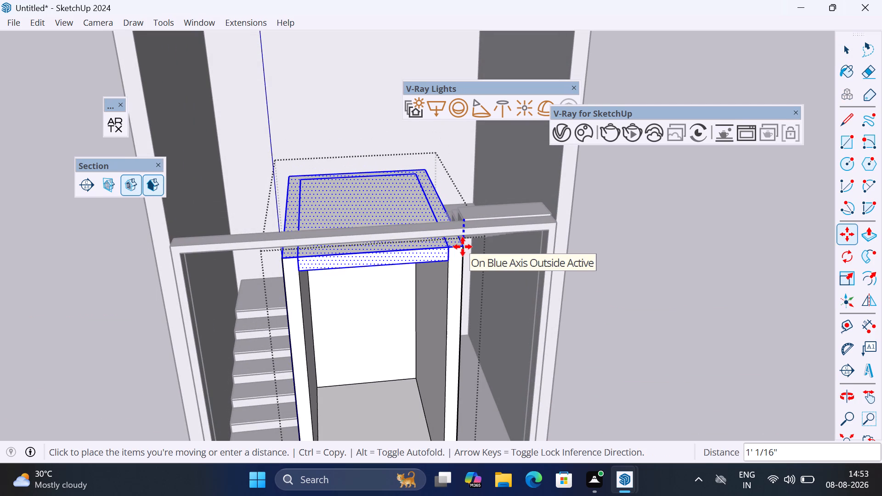
{"action": "scroll", "coordinate": [420, 236], "scroll_direction": "up", "scroll_amount": 1}
{"action": "middle_click_drag", "start_coordinate": [420, 236], "coordinate": [622, 465]}
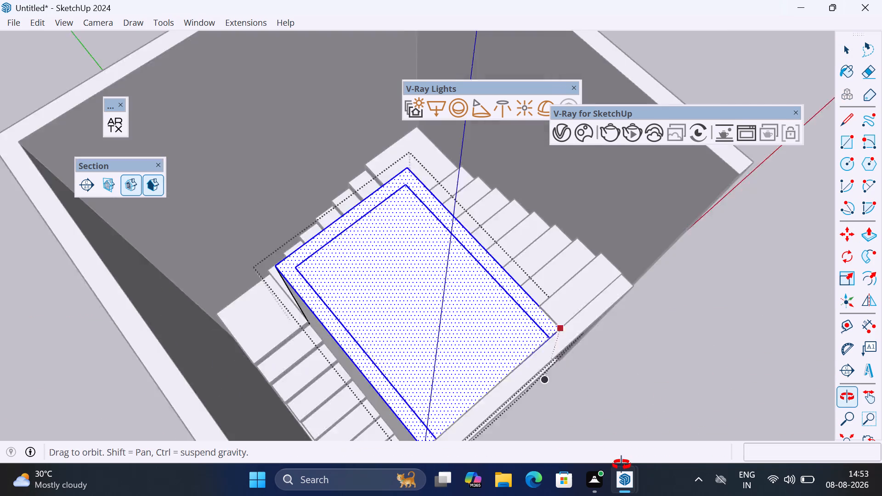
{"action": "middle_click_drag", "start_coordinate": [622, 465], "coordinate": [623, 465]}
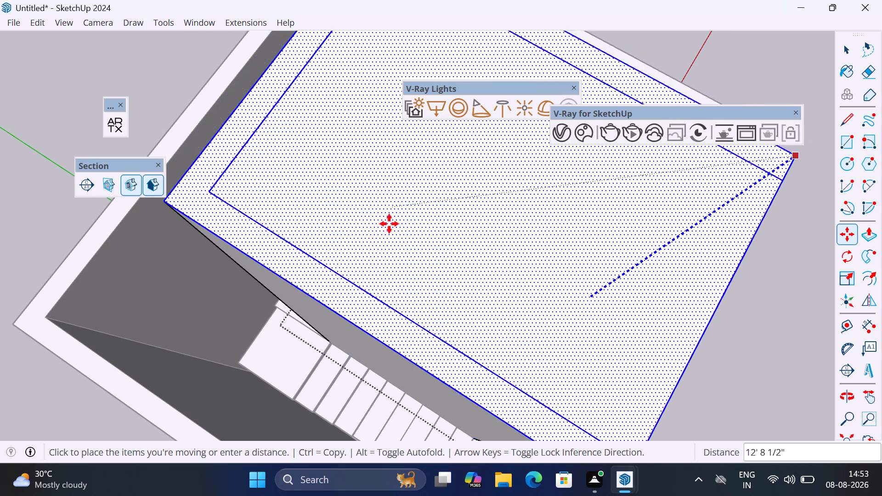
{"action": "scroll", "coordinate": [391, 262], "scroll_direction": "down", "scroll_amount": 7}
{"action": "middle_click_drag", "start_coordinate": [388, 265], "coordinate": [655, 328]}
{"action": "left_click", "coordinate": [374, 240]}
Select all of the enclosure's connected geometry and clean it up with FixIt 101.
{"action": "middle_click_drag", "start_coordinate": [548, 274], "coordinate": [478, 237]}
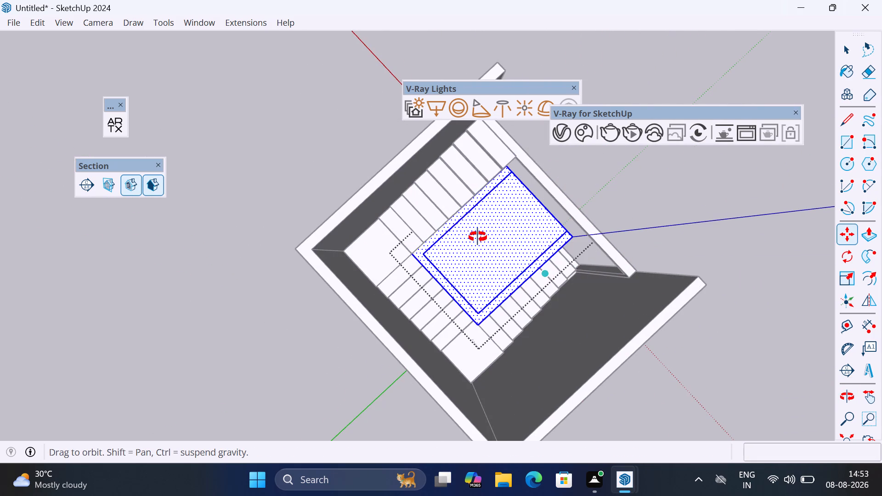
{"action": "middle_click_drag", "start_coordinate": [478, 237], "coordinate": [349, 115]}
{"action": "middle_click_drag", "start_coordinate": [539, 202], "coordinate": [178, 116]}
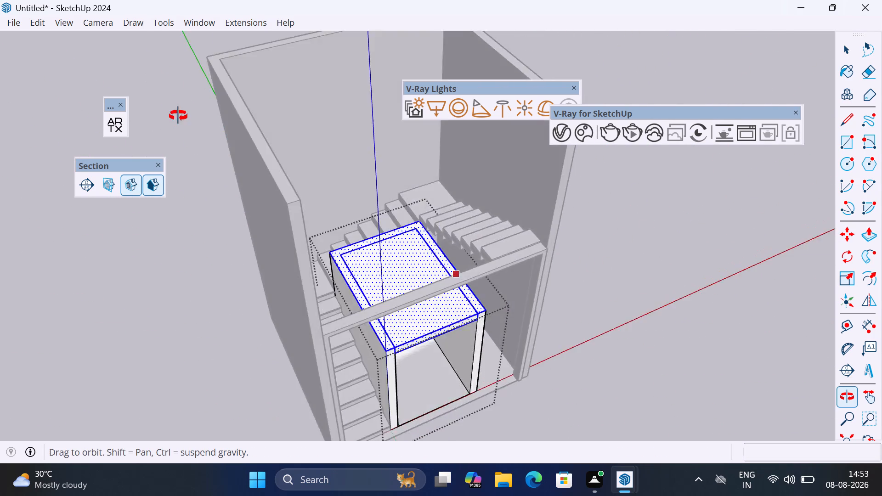
{"action": "middle_click_drag", "start_coordinate": [178, 116], "coordinate": [171, 104]}
{"action": "middle_click_drag", "start_coordinate": [326, 284], "coordinate": [269, 203]}
{"action": "scroll", "coordinate": [384, 248], "scroll_direction": "up", "scroll_amount": 4}
{"action": "middle_click_drag", "start_coordinate": [376, 247], "coordinate": [432, 257]}
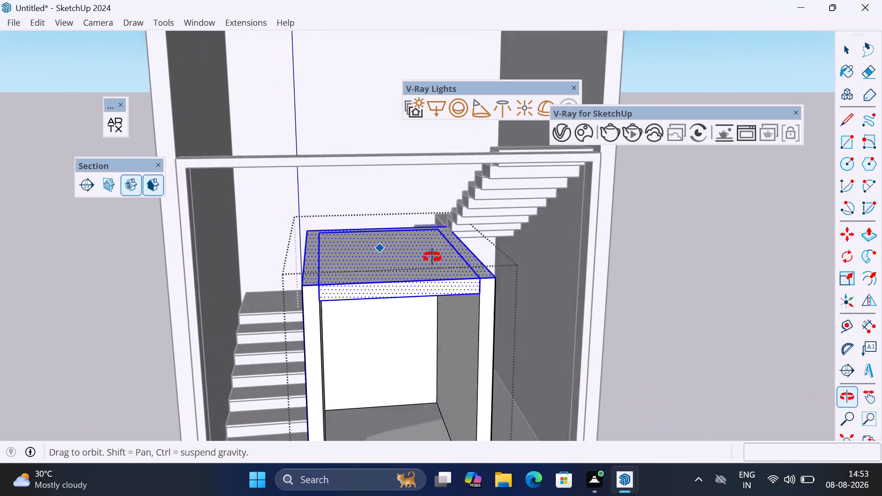
{"action": "middle_click_drag", "start_coordinate": [432, 257], "coordinate": [372, 257]}
{"action": "scroll", "coordinate": [466, 277], "scroll_direction": "down", "scroll_amount": 1}
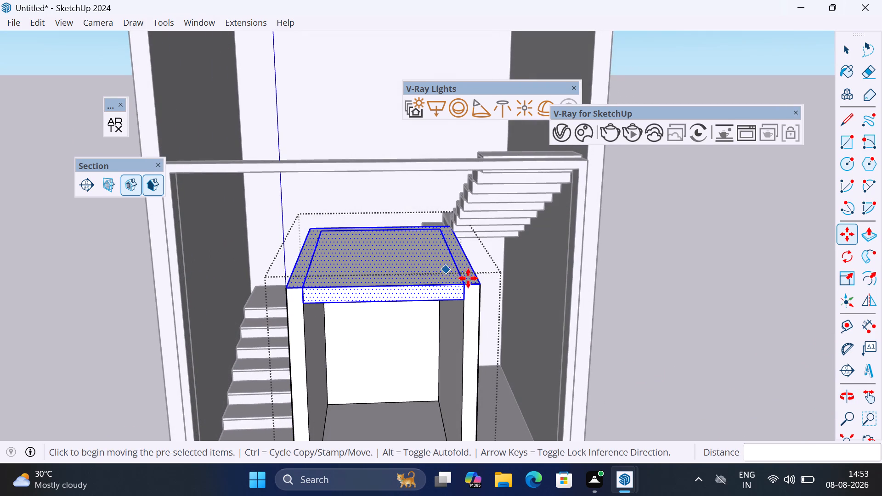
{"action": "key", "text": "space"}
{"action": "triple_click", "coordinate": [375, 271]}
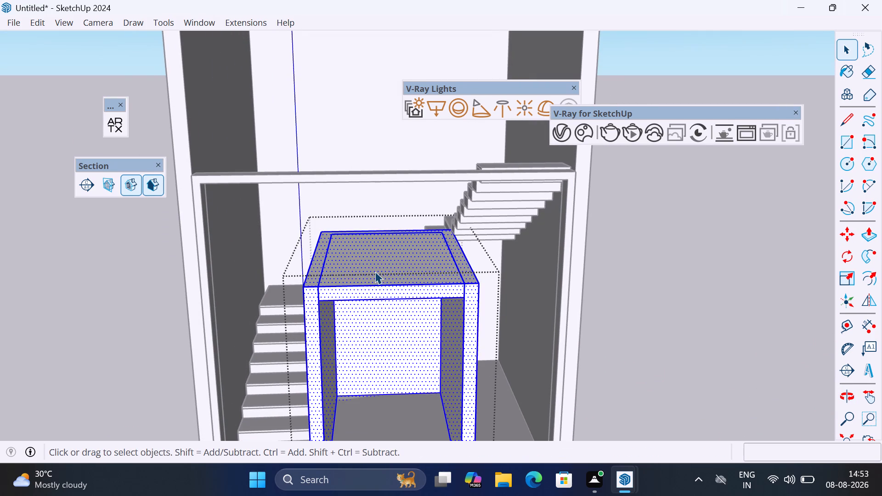
{"action": "double_click", "coordinate": [375, 271]}
{"action": "left_click", "coordinate": [235, 26]}
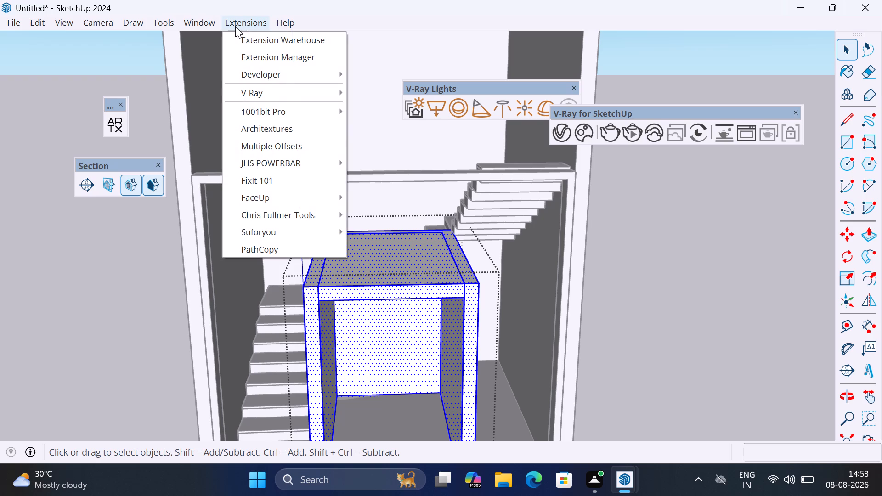
{"action": "left_click", "coordinate": [279, 186]}
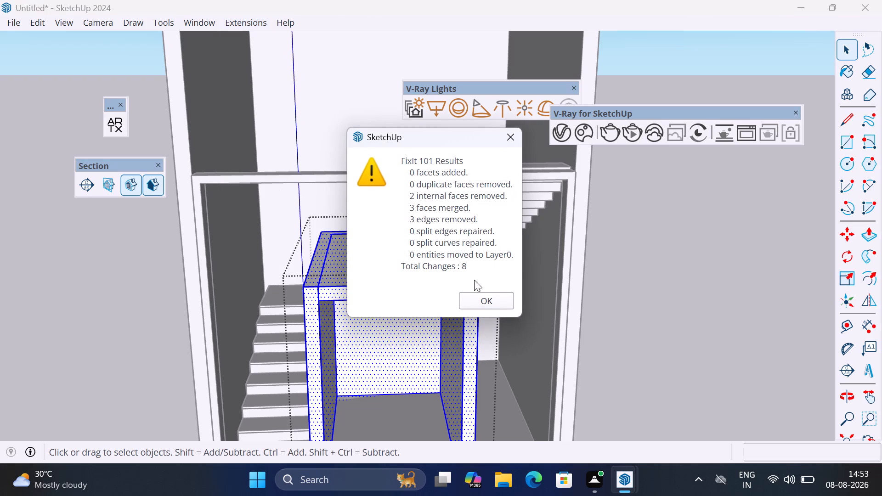
{"action": "left_click", "coordinate": [475, 295]}
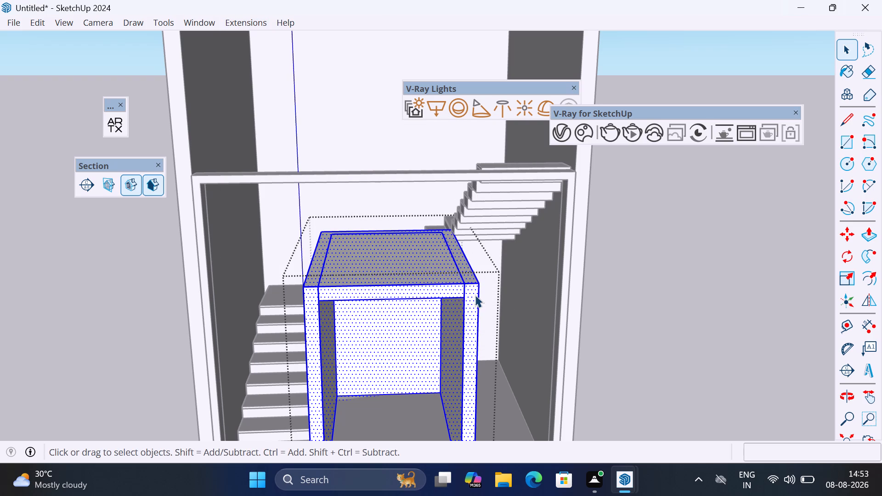
Erase the leftover inner side and rear edges on the enclosure's roof and the two short seams at its front corners.
{"action": "key", "text": "e"}
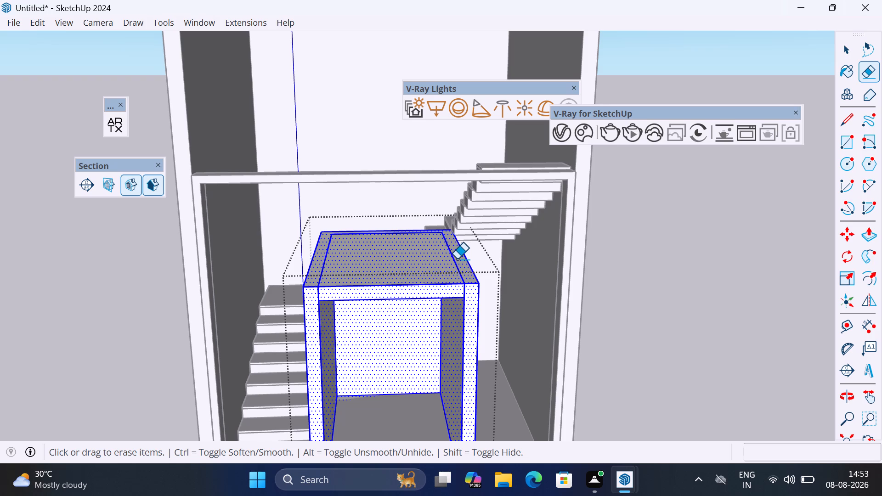
{"action": "left_click_drag", "start_coordinate": [457, 261], "coordinate": [450, 261]}
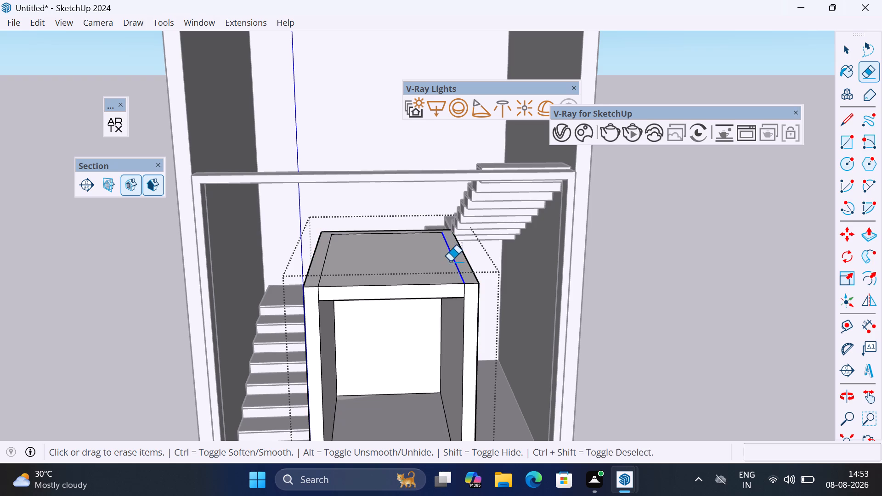
{"action": "left_click_drag", "start_coordinate": [450, 261], "coordinate": [448, 261]}
{"action": "left_click", "coordinate": [324, 264]}
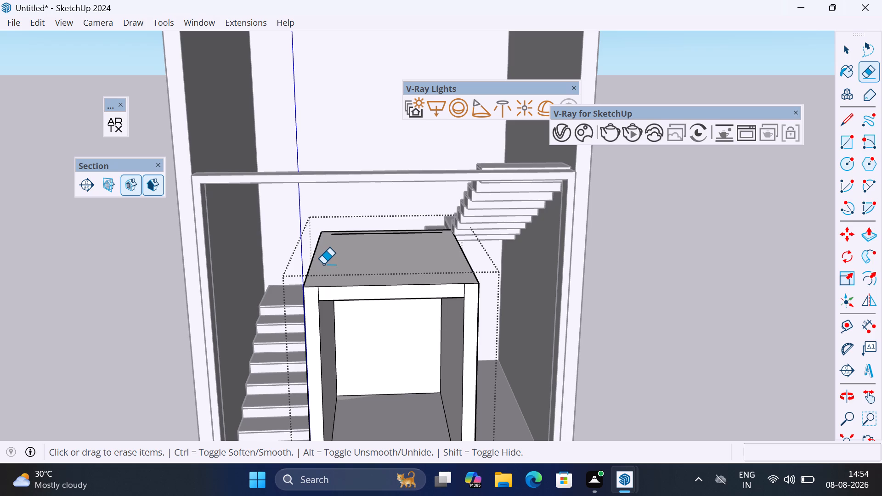
{"action": "left_click", "coordinate": [361, 234]}
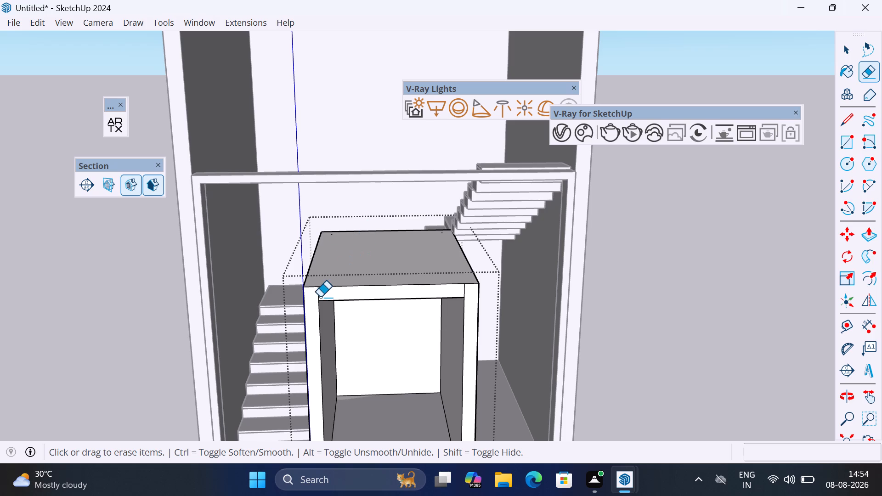
{"action": "left_click", "coordinate": [318, 292]}
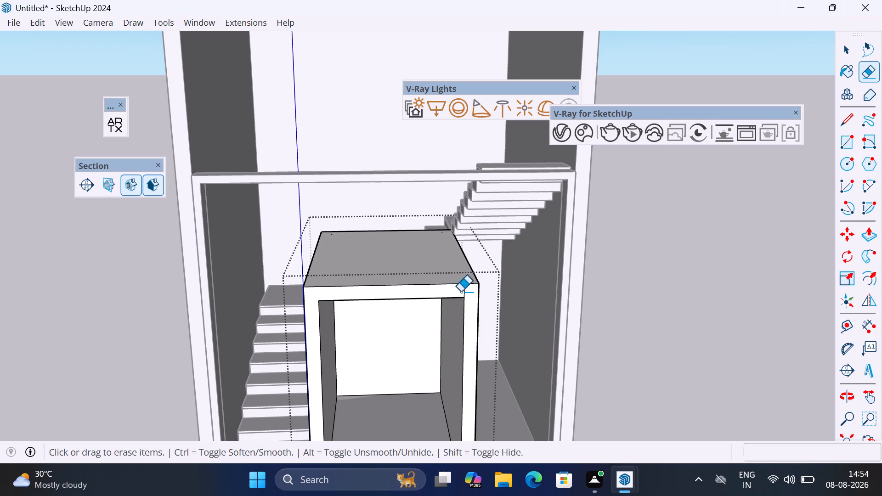
{"action": "left_click", "coordinate": [465, 289]}
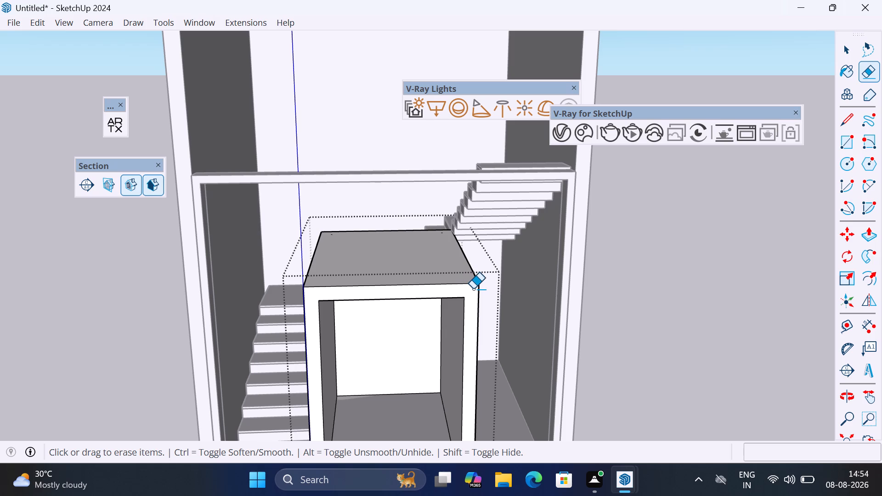
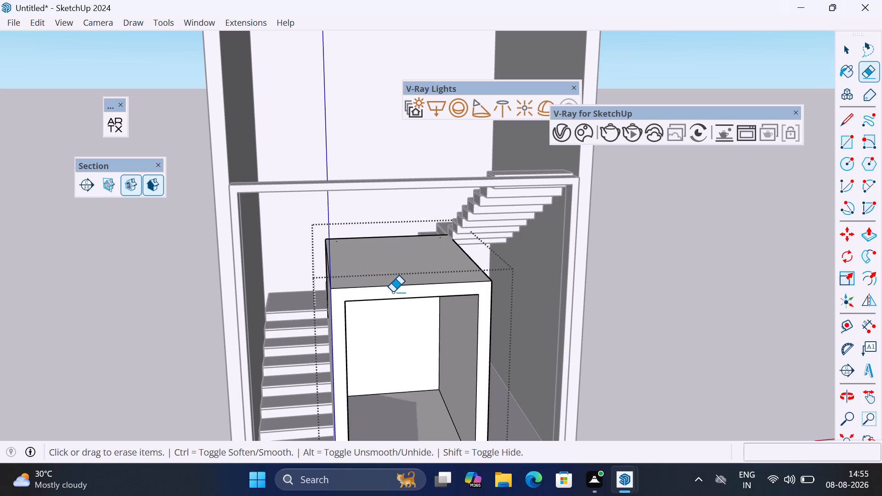
Exit the enclosure group and examine the finished enclosure, its roof and the surrounding stairs from several sides.
{"action": "key", "text": "Escape"}
{"action": "key", "text": "space"}
{"action": "left_click", "coordinate": [170, 273]}
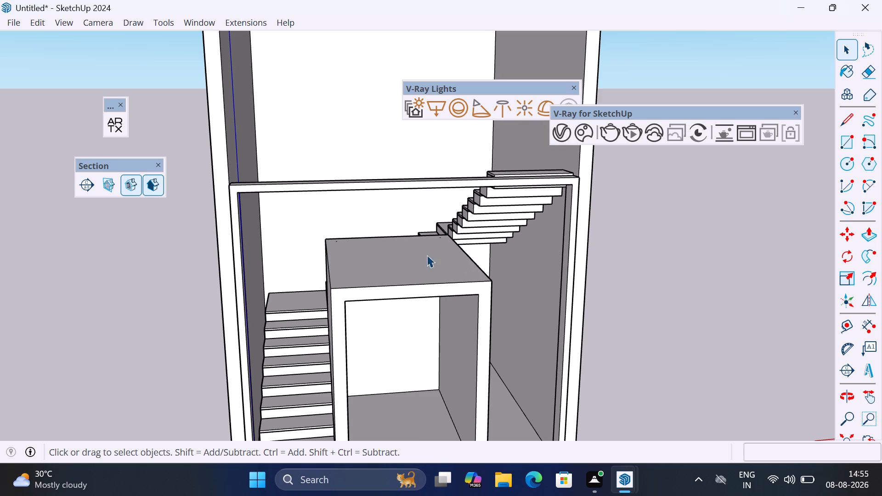
{"action": "middle_click_drag", "start_coordinate": [335, 298], "coordinate": [243, 280]}
{"action": "scroll", "coordinate": [339, 270], "scroll_direction": "up", "scroll_amount": 1}
{"action": "middle_click_drag", "start_coordinate": [358, 280], "coordinate": [611, 309]}
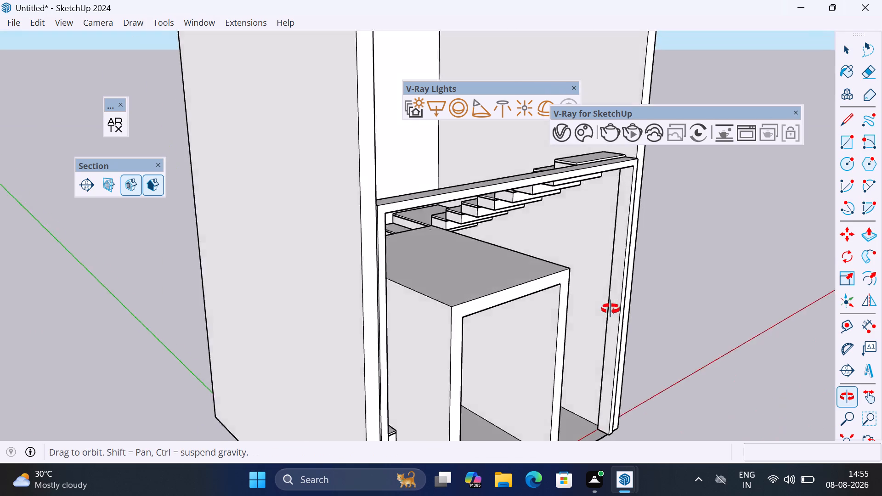
{"action": "middle_click_drag", "start_coordinate": [611, 309], "coordinate": [345, 217]}
{"action": "scroll", "coordinate": [345, 217], "scroll_direction": "down", "scroll_amount": 6}
{"action": "middle_click_drag", "start_coordinate": [328, 230], "coordinate": [389, 292]}
{"action": "scroll", "coordinate": [334, 241], "scroll_direction": "up", "scroll_amount": 1}
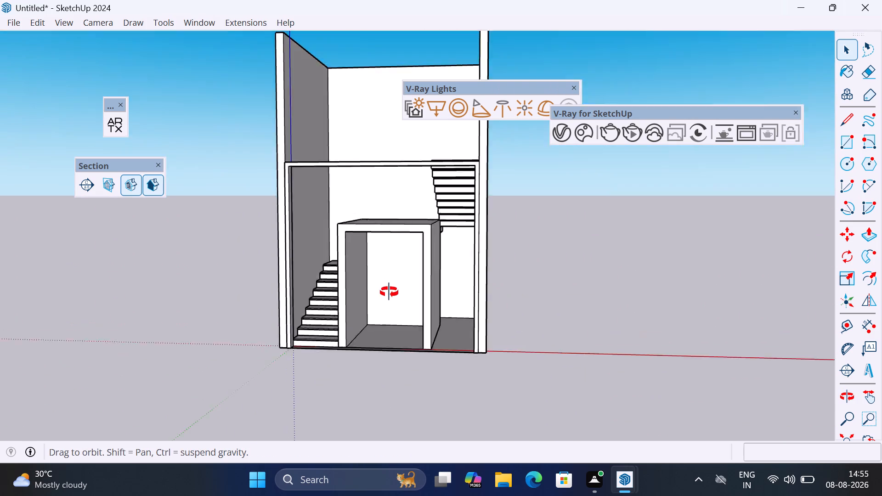
{"action": "middle_click_drag", "start_coordinate": [389, 292], "coordinate": [465, 295]}
{"action": "scroll", "coordinate": [387, 240], "scroll_direction": "up", "scroll_amount": 2}
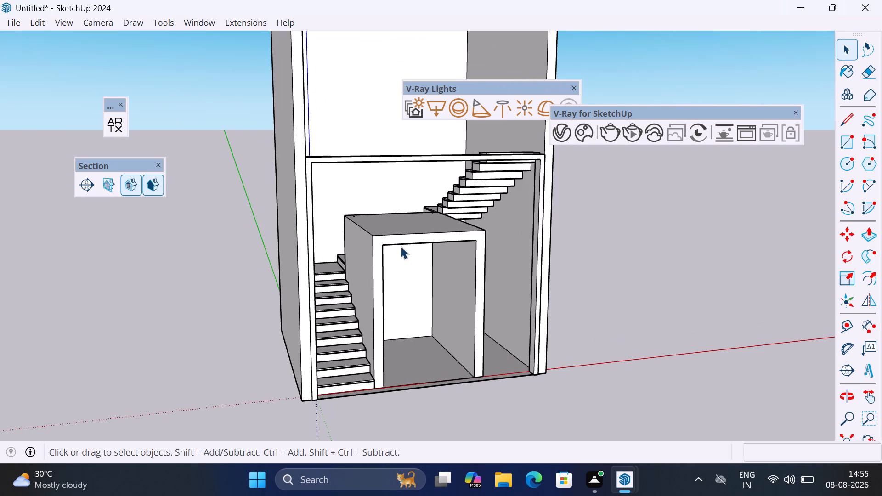
Open the enclosure group and copy the front floor edge 5" inward between the two side walls.
{"action": "double_click", "coordinate": [462, 258]}
{"action": "middle_click_drag", "start_coordinate": [462, 258], "coordinate": [437, 321]}
{"action": "scroll", "coordinate": [462, 259], "scroll_direction": "up", "scroll_amount": 1}
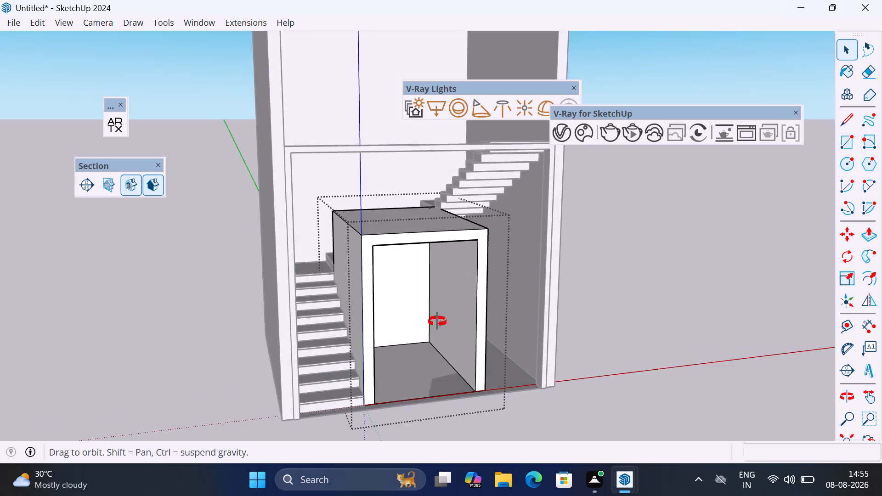
{"action": "middle_click_drag", "start_coordinate": [437, 321], "coordinate": [382, 352]}
{"action": "scroll", "coordinate": [346, 393], "scroll_direction": "up", "scroll_amount": 3}
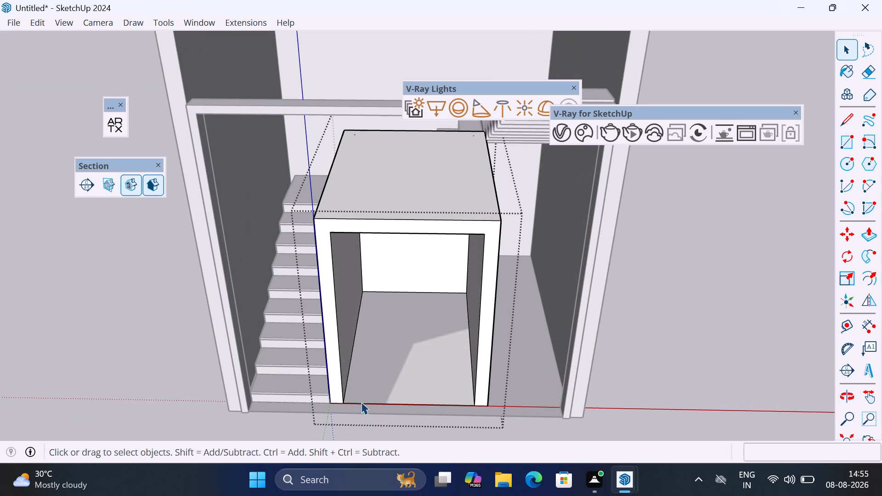
{"action": "left_click", "coordinate": [361, 402]}
{"action": "key", "text": "m"}
{"action": "left_click", "coordinate": [360, 402]}
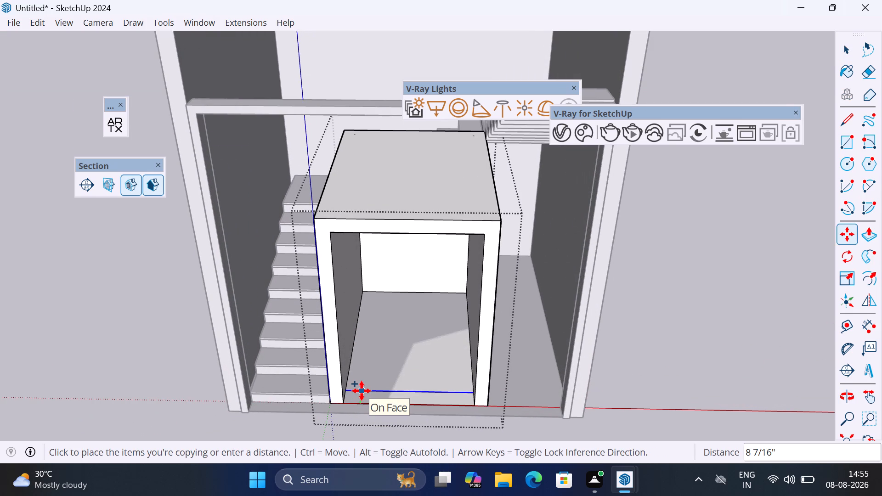
{"action": "type", "text": "5\""}
{"action": "key", "text": "Return"}
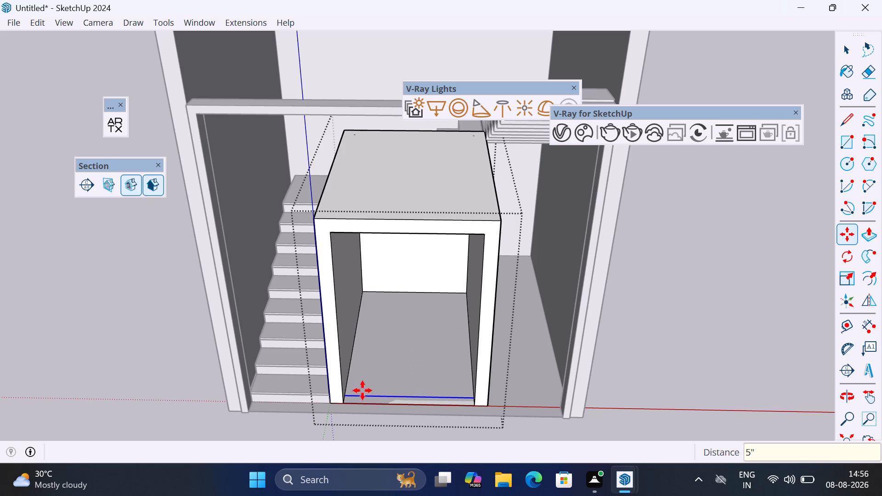
{"action": "key", "text": "space"}
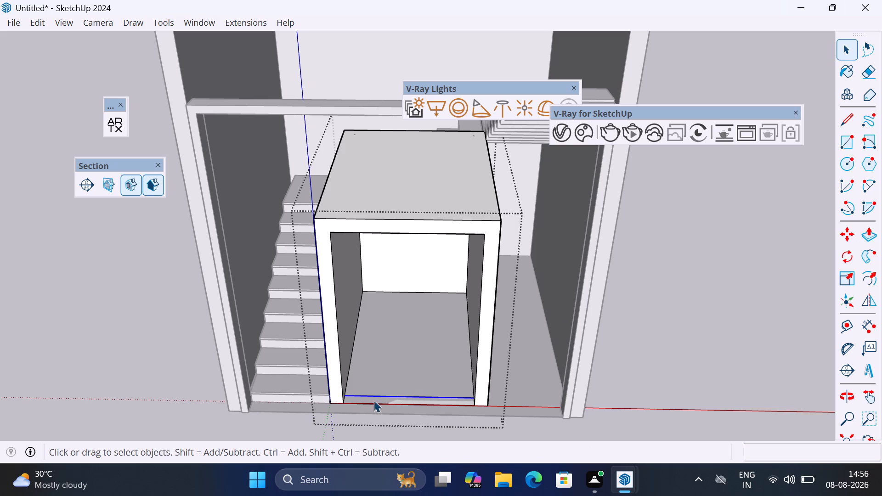
Draw a 5" line across the middle of the floor strip, joining the copied edge to the front edge.
{"action": "key", "text": "l"}
{"action": "left_click", "coordinate": [410, 395]}
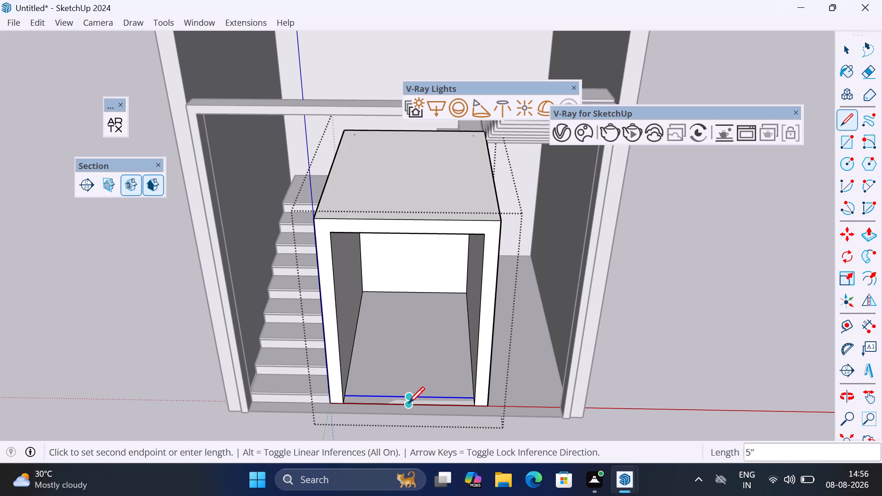
{"action": "left_click", "coordinate": [408, 403]}
{"action": "scroll", "coordinate": [408, 403], "scroll_direction": "up", "scroll_amount": 5}
{"action": "key", "text": "space"}
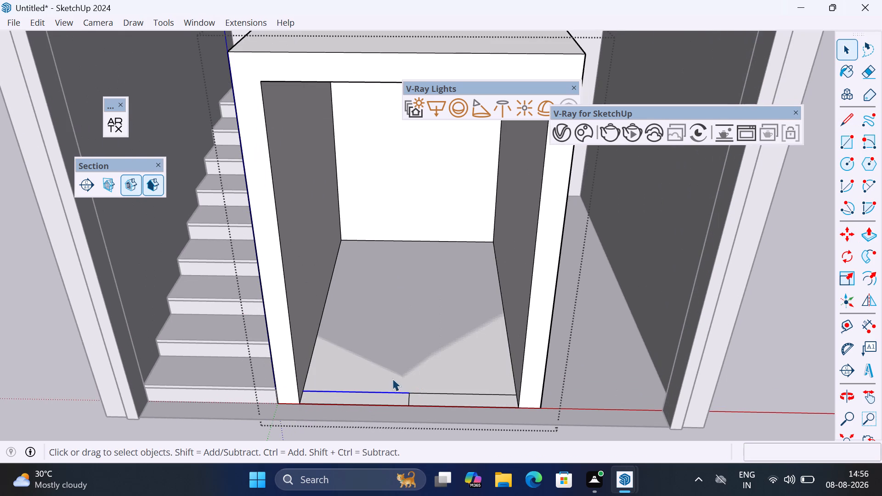
Move the short cross line 1'5" along the red axis toward the wall farther from the lower flight, and copy it 2'10" back.
{"action": "left_click_drag", "start_coordinate": [392, 378], "coordinate": [434, 442]}
{"action": "key", "text": "m"}
{"action": "left_click", "coordinate": [427, 422]}
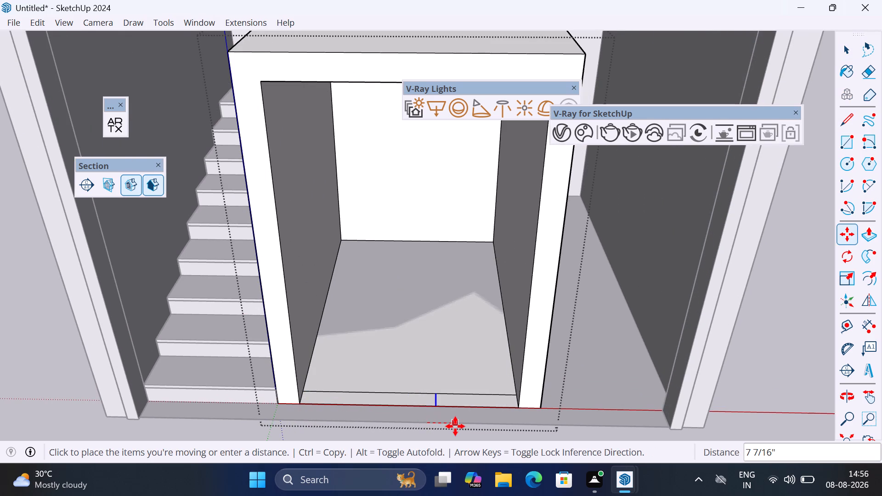
{"action": "key", "text": "Right"}
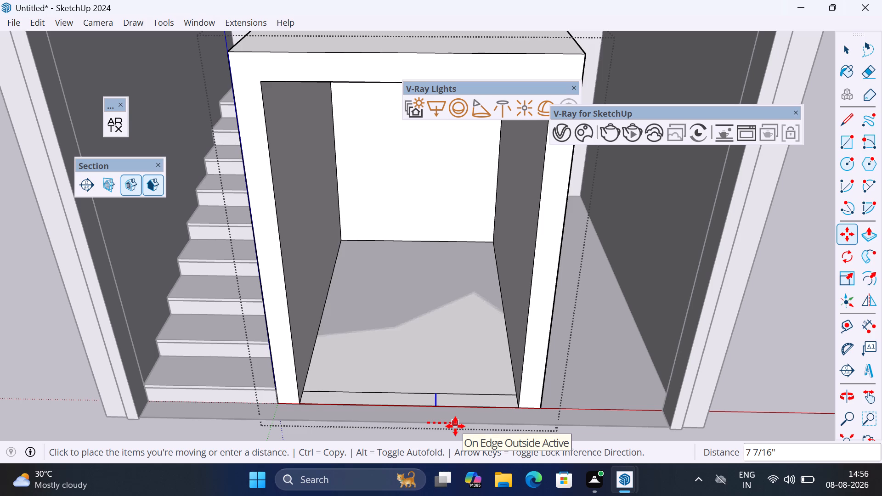
{"action": "key", "text": "1"}
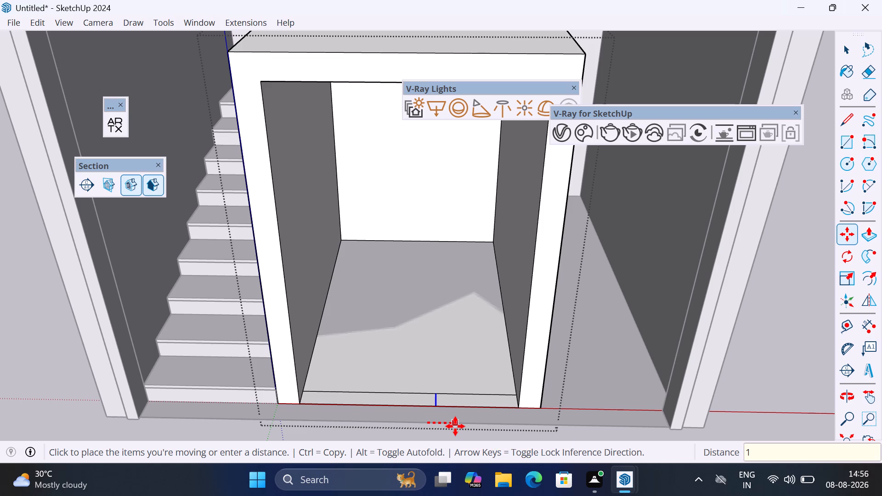
{"action": "key", "text": "apostrophe"}
{"action": "type", "text": "5\""}
{"action": "key", "text": "Return"}
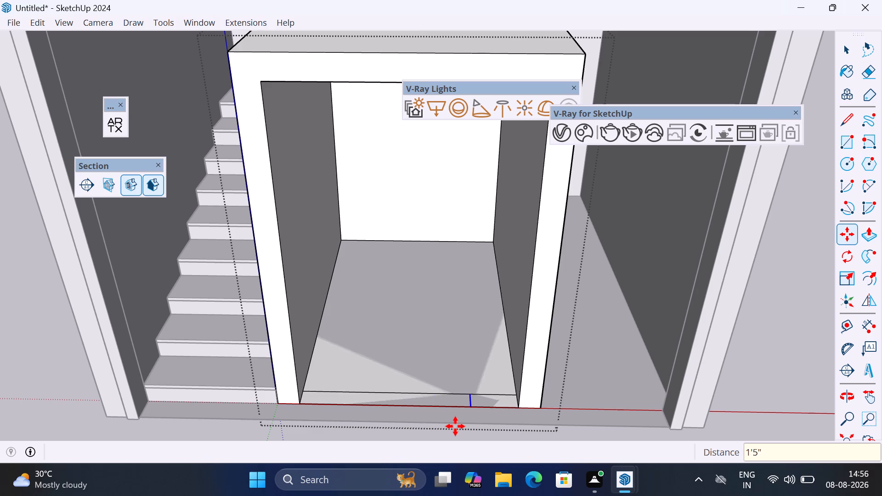
{"action": "left_click", "coordinate": [455, 426]}
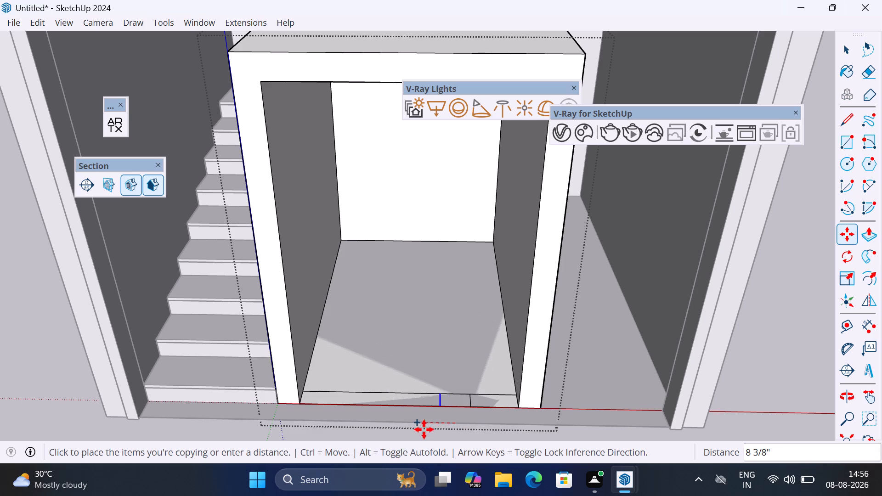
{"action": "type", "text": "2'10\""}
{"action": "key", "text": "Return"}
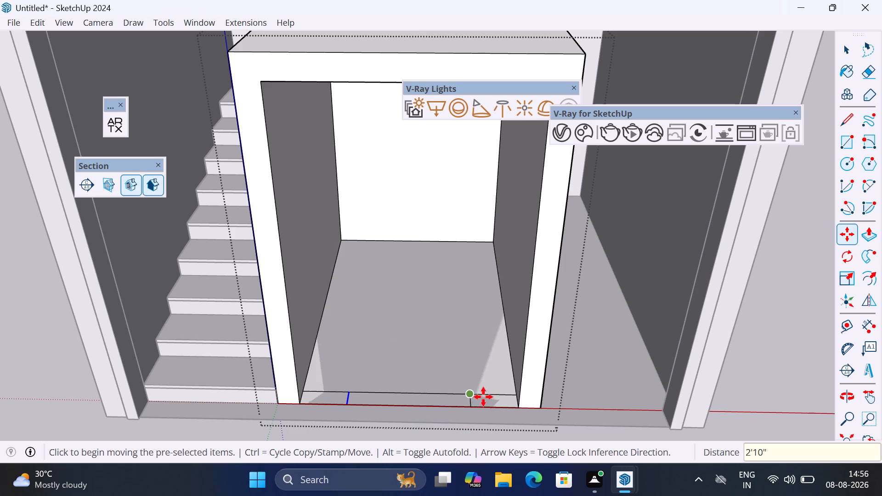
Push/Pull both end rectangles of the floor strip up 7'6" to the roof's underside, forming front wall segments beside the doorway.
{"action": "key", "text": "p"}
{"action": "left_click", "coordinate": [492, 398]}
{"action": "scroll", "coordinate": [487, 354], "scroll_direction": "down", "scroll_amount": 6}
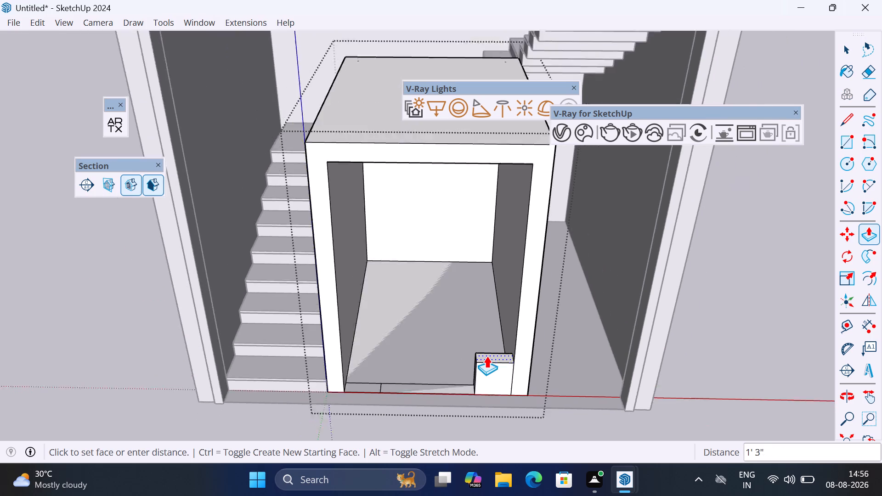
{"action": "scroll", "coordinate": [486, 356], "scroll_direction": "down", "scroll_amount": 3}
{"action": "left_click", "coordinate": [512, 249]}
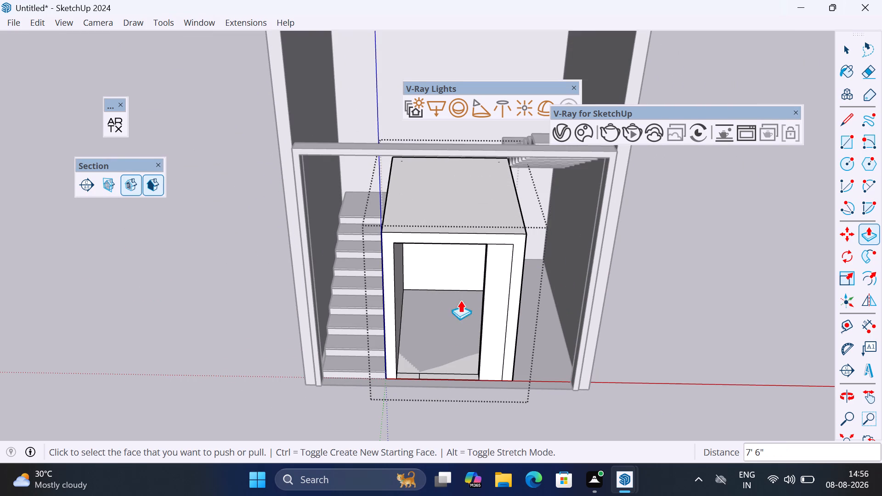
{"action": "scroll", "coordinate": [412, 384], "scroll_direction": "up", "scroll_amount": 4}
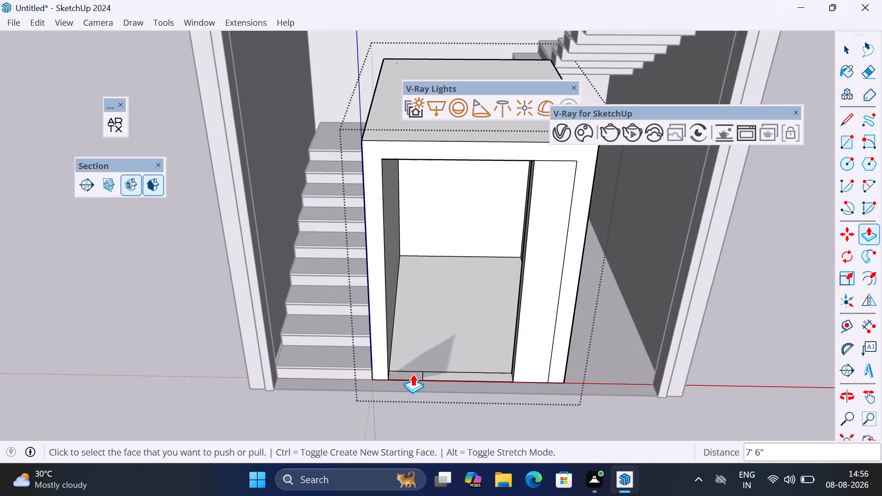
{"action": "double_click", "coordinate": [413, 374]}
{"action": "scroll", "coordinate": [413, 374], "scroll_direction": "down", "scroll_amount": 4}
{"action": "scroll", "coordinate": [404, 325], "scroll_direction": "up", "scroll_amount": 1}
{"action": "middle_click_drag", "start_coordinate": [404, 325], "coordinate": [459, 313]}
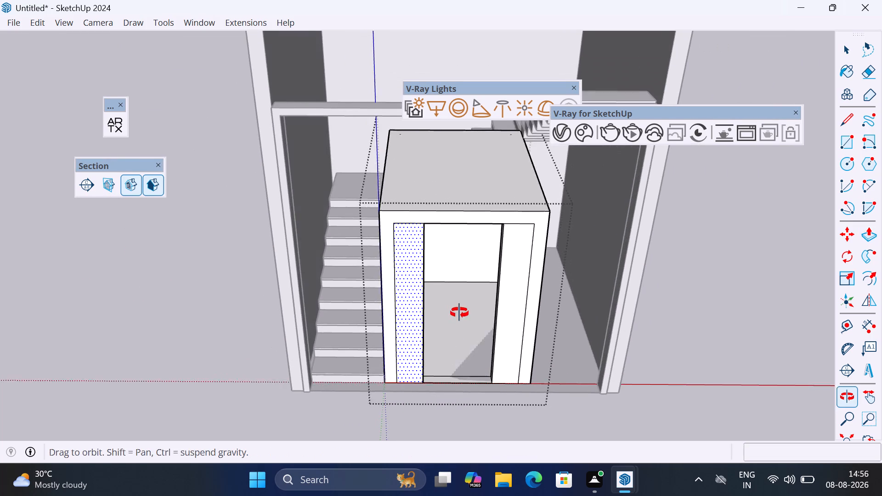
{"action": "middle_click_drag", "start_coordinate": [459, 313], "coordinate": [461, 312]}
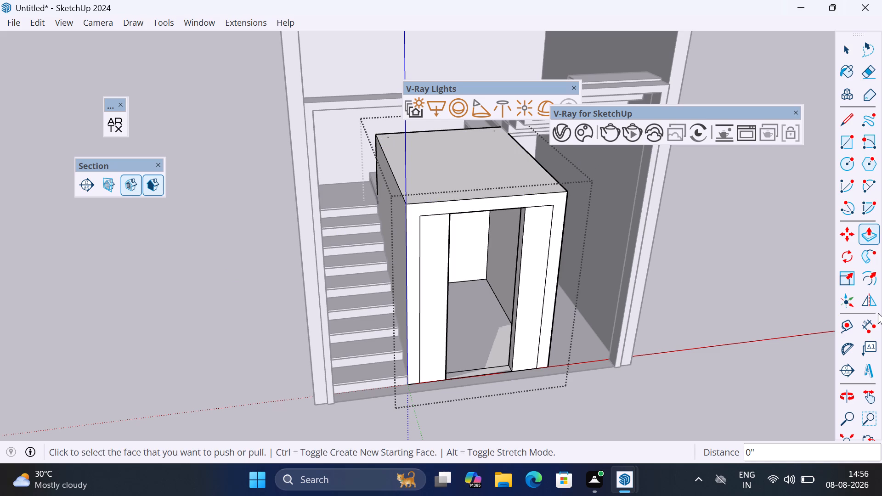
Measure the height of the front wall segment farther from the lower flight.
{"action": "left_click", "coordinate": [873, 327]}
{"action": "left_click", "coordinate": [550, 211]}
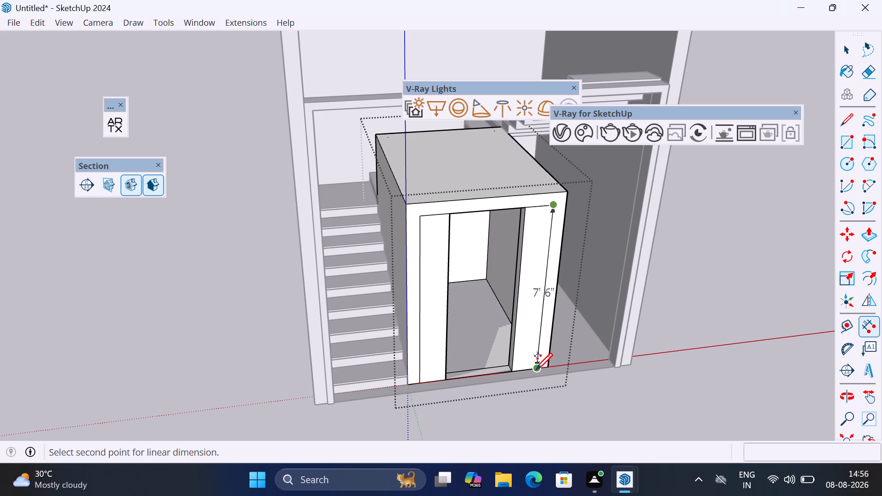
{"action": "key", "text": "Escape"}
Draw a 1' line down from the doorway's upper corner and a horizontal line across to the opposite jamb.
{"action": "scroll", "coordinate": [522, 247], "scroll_direction": "up", "scroll_amount": 5}
{"action": "middle_click_drag", "start_coordinate": [523, 234], "coordinate": [528, 224]}
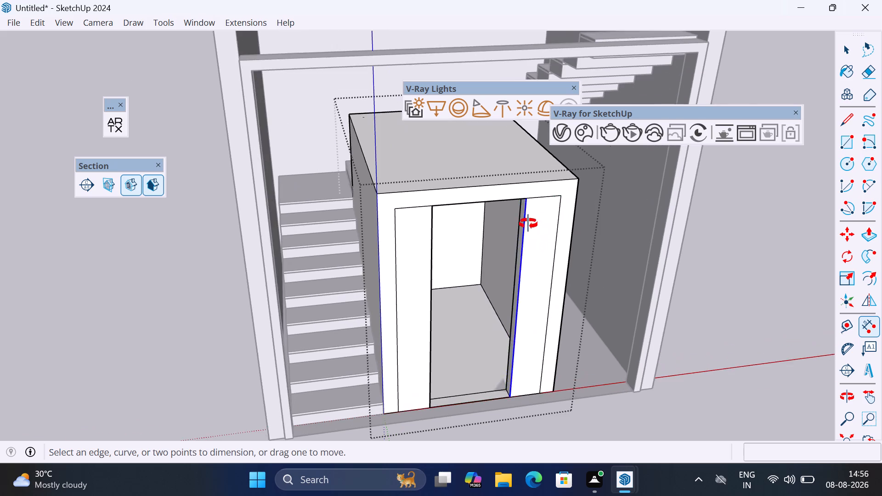
{"action": "middle_click_drag", "start_coordinate": [528, 224], "coordinate": [568, 176]}
{"action": "scroll", "coordinate": [429, 304], "scroll_direction": "down", "scroll_amount": 3}
{"action": "scroll", "coordinate": [508, 179], "scroll_direction": "up", "scroll_amount": 5}
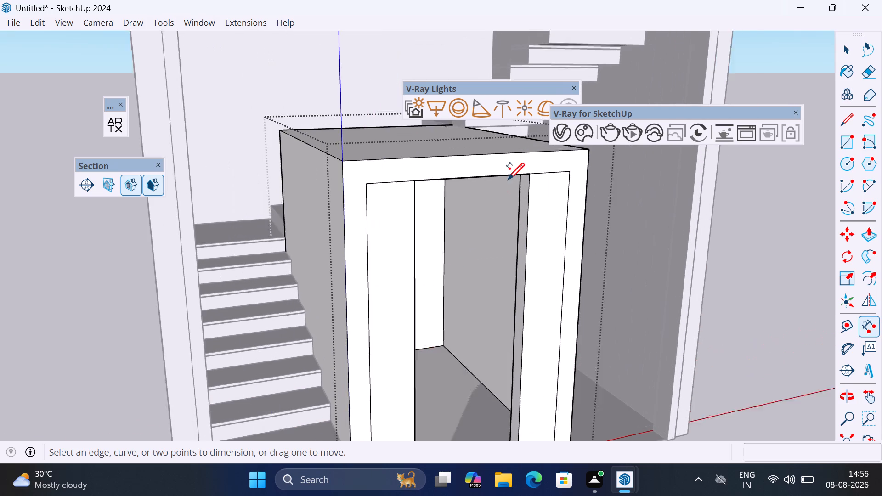
{"action": "key", "text": "l"}
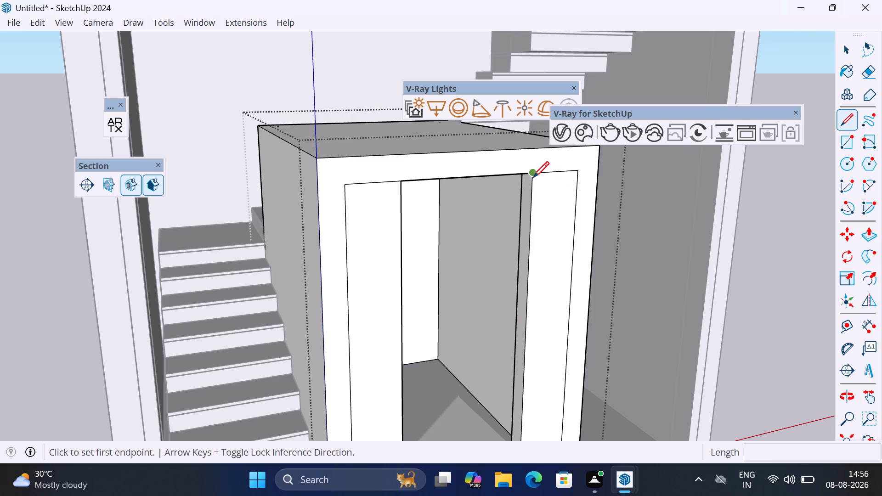
{"action": "left_click", "coordinate": [533, 177]}
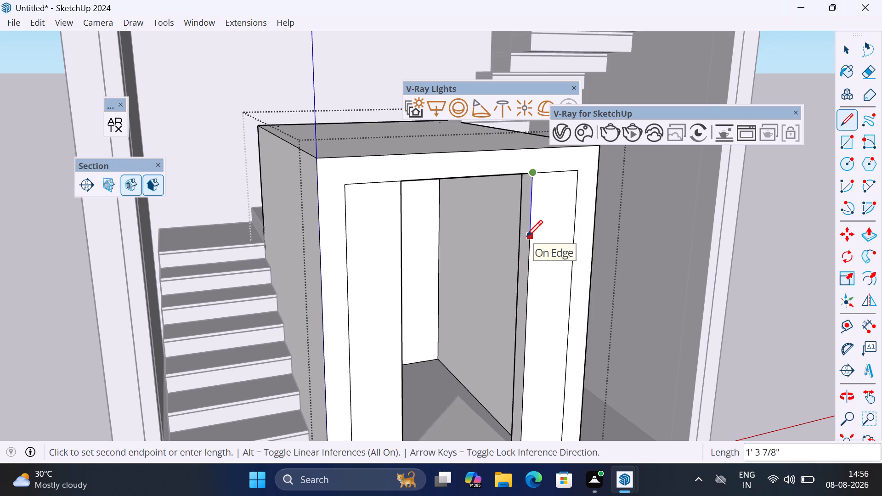
{"action": "key", "text": "Up"}
{"action": "type", "text": "1'"}
{"action": "key", "text": "Return"}
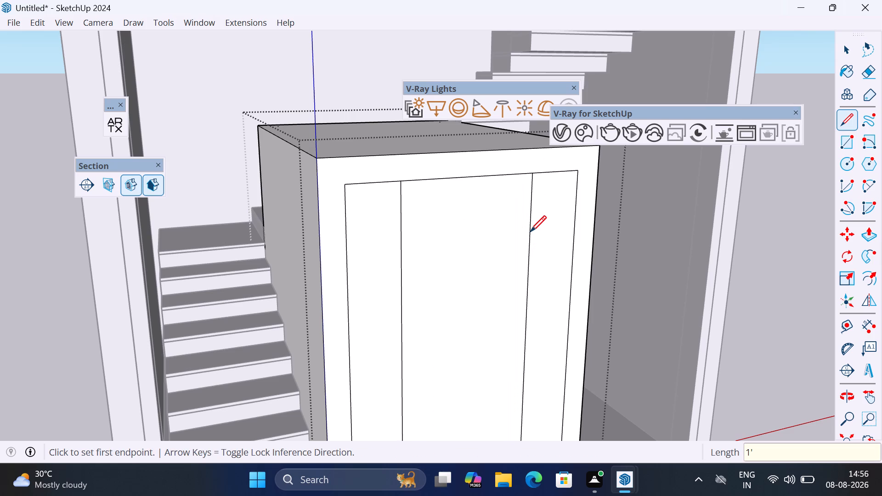
{"action": "left_click", "coordinate": [529, 224]}
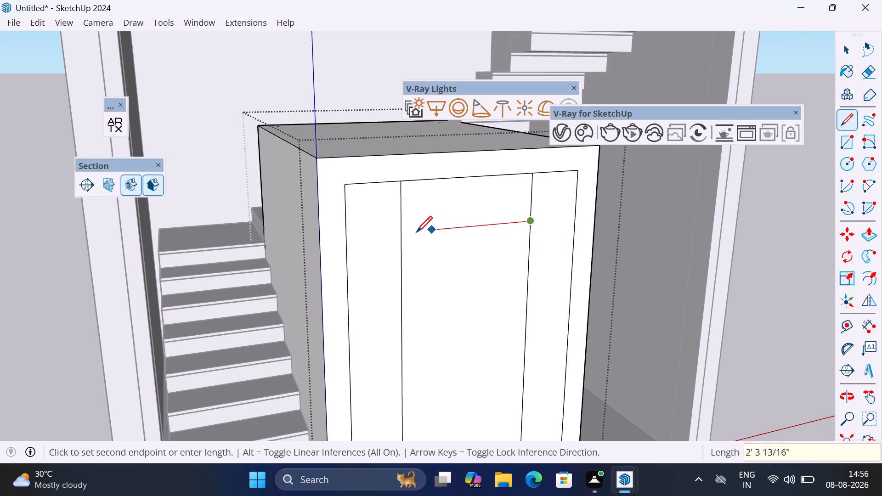
{"action": "left_click", "coordinate": [403, 231]}
{"action": "key", "text": "space"}
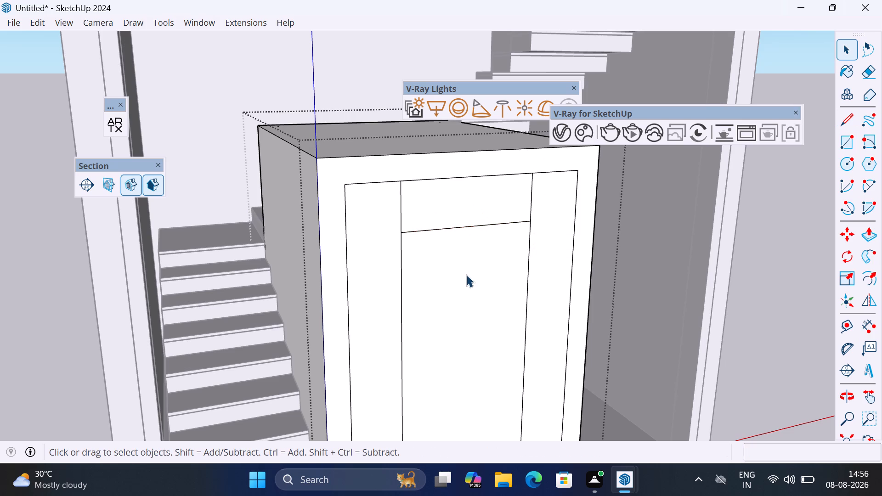
Delete the large front face below the horizontal line to reopen the doorway.
{"action": "left_click", "coordinate": [466, 275]}
{"action": "key", "text": "Delete"}
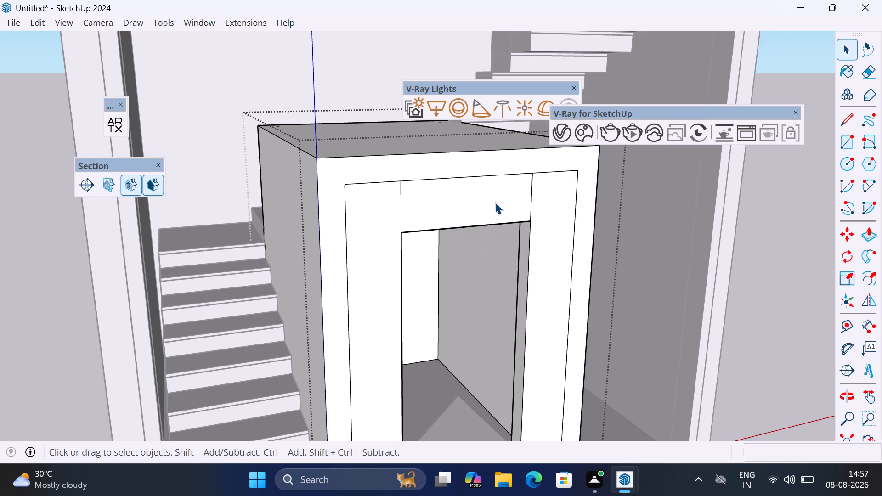
Push/Pull the strip above the doorway 5" back to match the depth of the front wall segments.
{"action": "key", "text": "p"}
{"action": "left_click", "coordinate": [490, 204]}
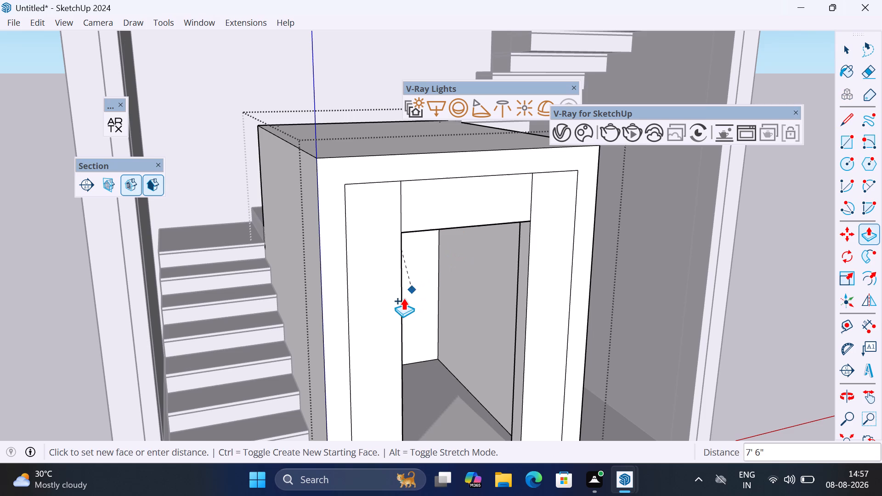
{"action": "left_click", "coordinate": [519, 278]}
Run FixIt 101 on all of the enclosure's connected geometry to solidify it and clean up stray edges.
{"action": "scroll", "coordinate": [524, 229], "scroll_direction": "down", "scroll_amount": 4}
{"action": "key", "text": "space"}
{"action": "triple_click", "coordinate": [492, 217]}
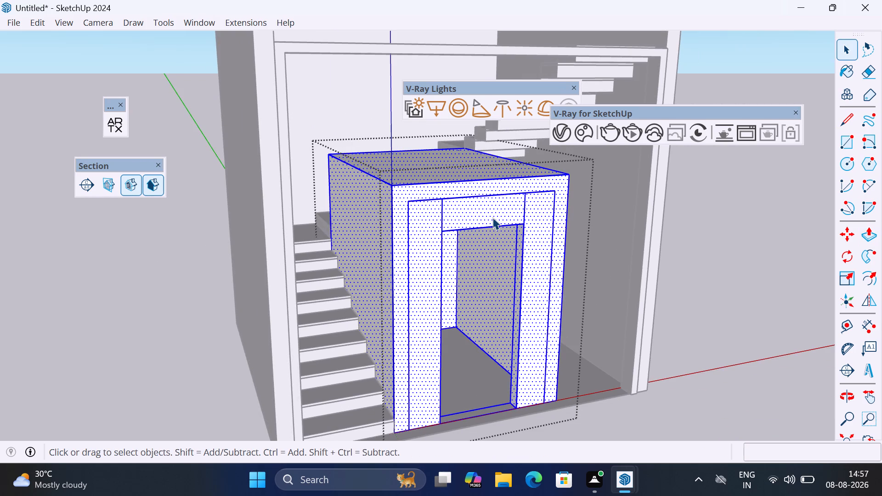
{"action": "double_click", "coordinate": [492, 217]}
{"action": "left_click", "coordinate": [246, 26]}
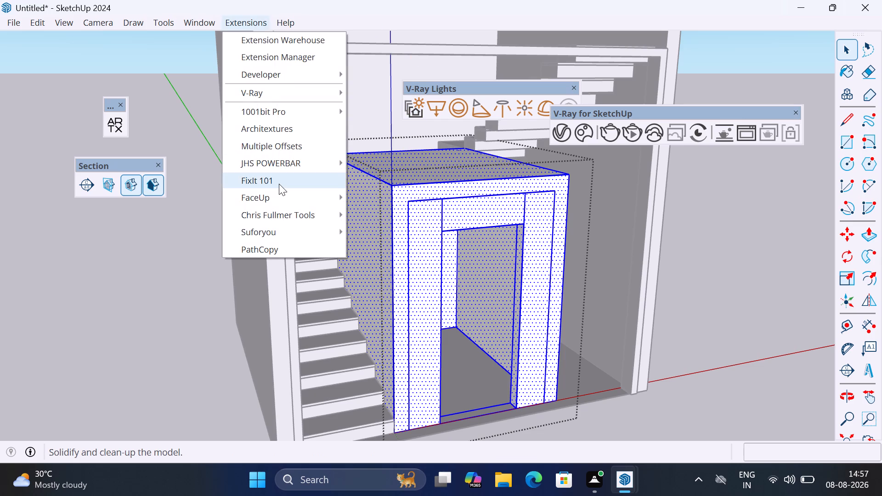
{"action": "left_click", "coordinate": [279, 184]}
{"action": "left_click", "coordinate": [484, 307]}
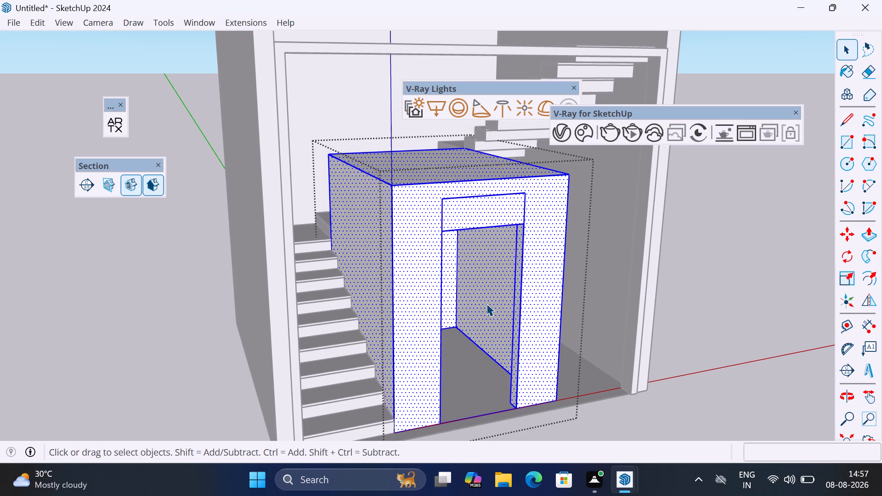
Erase the leftover edges outlining the strip above the doorway and exit the enclosure group.
{"action": "key", "text": "e"}
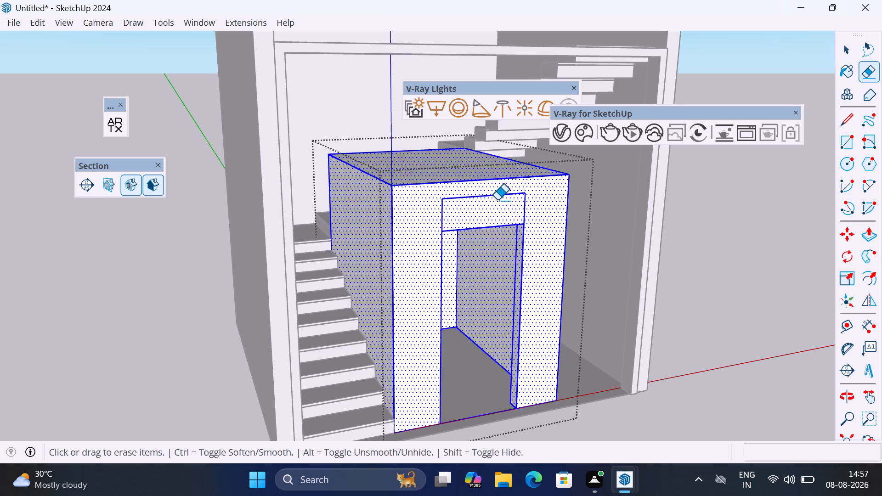
{"action": "left_click", "coordinate": [501, 196]}
{"action": "left_click_drag", "start_coordinate": [531, 198], "coordinate": [421, 205]}
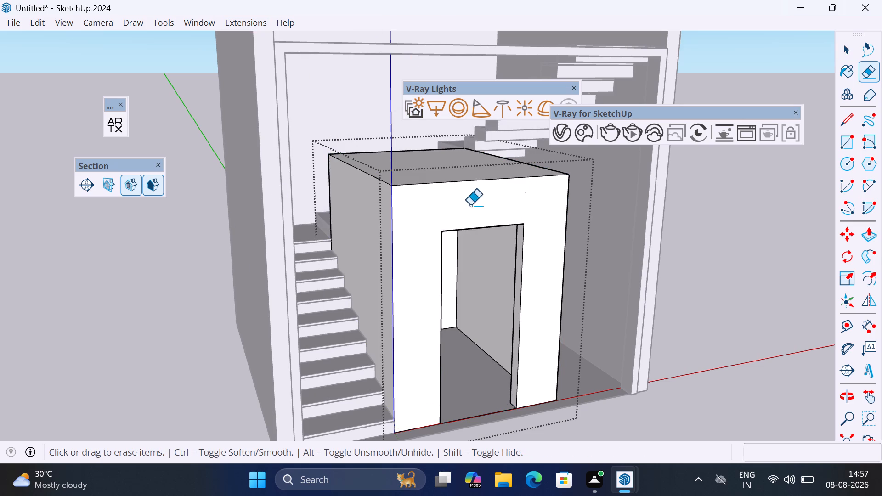
{"action": "middle_click_drag", "start_coordinate": [521, 205], "coordinate": [476, 202]}
{"action": "scroll", "coordinate": [476, 202], "scroll_direction": "down", "scroll_amount": 6}
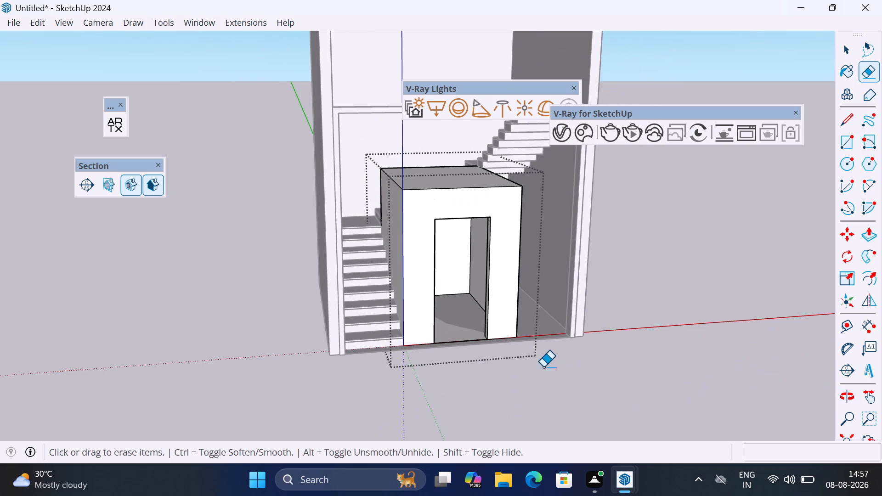
{"action": "key", "text": "space"}
{"action": "left_click", "coordinate": [685, 277]}
Open the Chaos Cosmos asset library.
{"action": "middle_click_drag", "start_coordinate": [529, 305], "coordinate": [437, 241]}
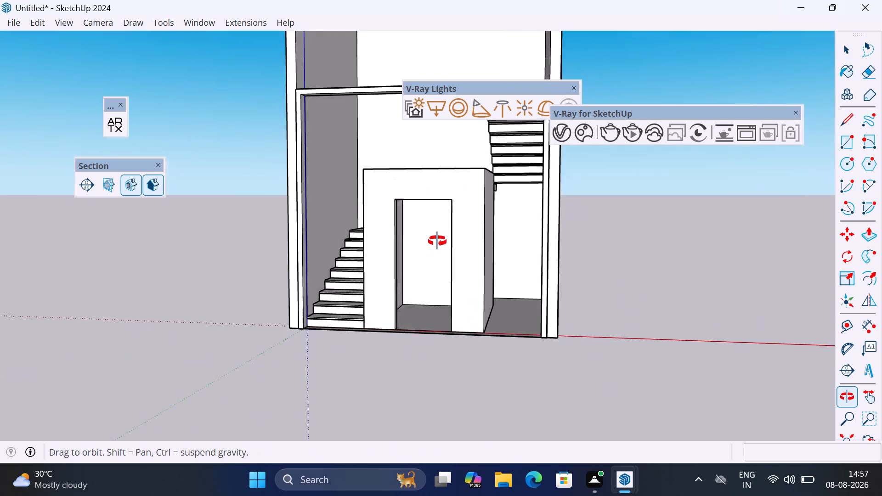
{"action": "middle_click_drag", "start_coordinate": [437, 241], "coordinate": [451, 248]}
{"action": "scroll", "coordinate": [489, 366], "scroll_direction": "down", "scroll_amount": 5}
{"action": "scroll", "coordinate": [472, 210], "scroll_direction": "up", "scroll_amount": 4}
{"action": "scroll", "coordinate": [481, 261], "scroll_direction": "up", "scroll_amount": 1}
{"action": "middle_click_drag", "start_coordinate": [481, 261], "coordinate": [488, 264]}
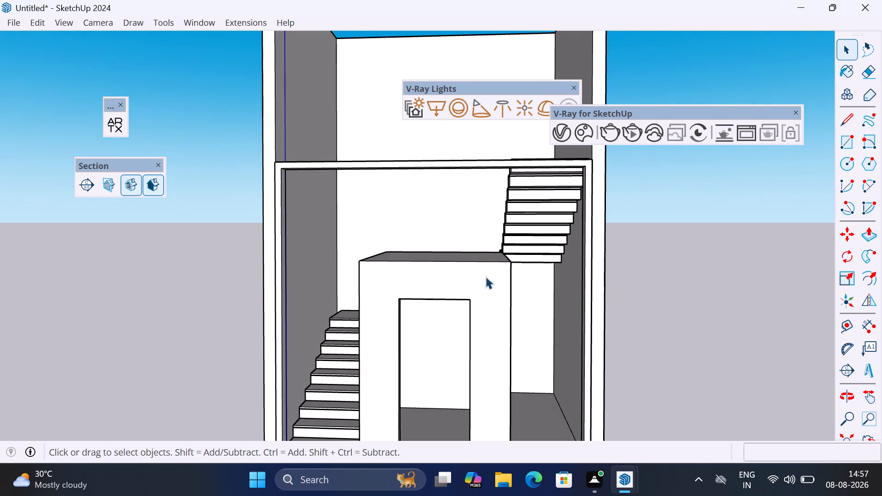
{"action": "scroll", "coordinate": [455, 232], "scroll_direction": "down", "scroll_amount": 5}
{"action": "left_click", "coordinate": [588, 126]}
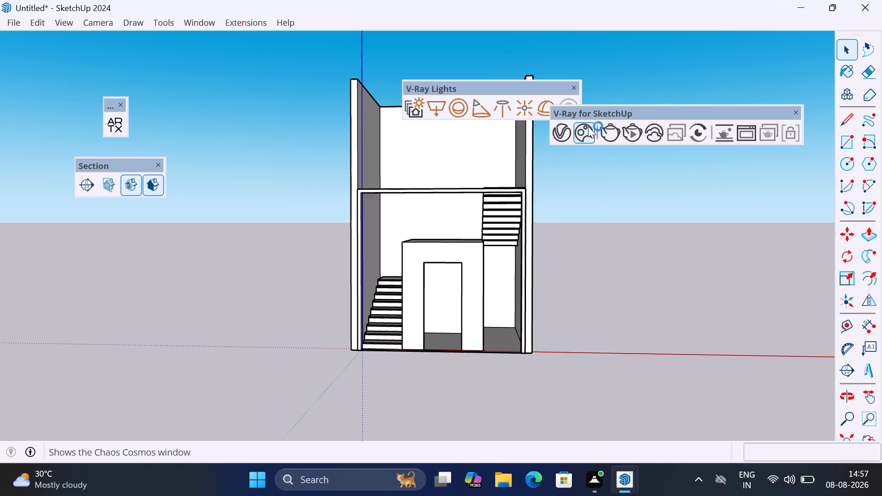
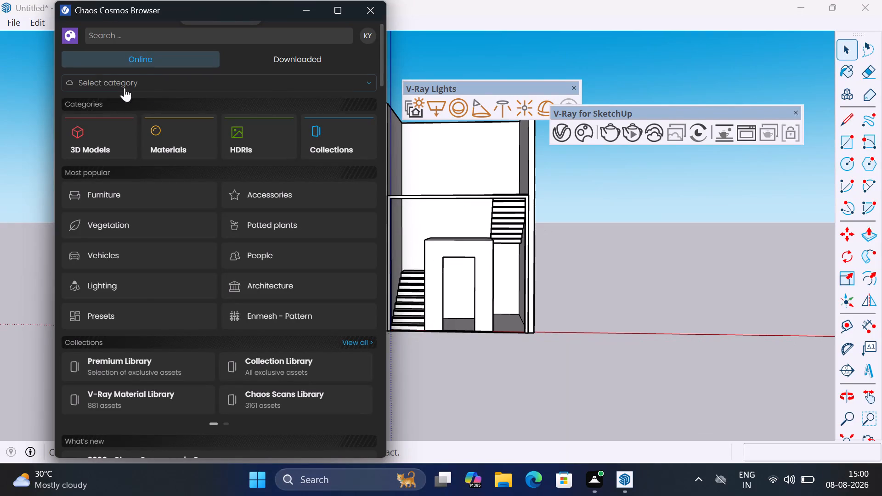
Import Door 243 024 from the downloaded Cosmos assets and place one copy on the red axis beside the staircase building.
{"action": "left_click", "coordinate": [294, 52]}
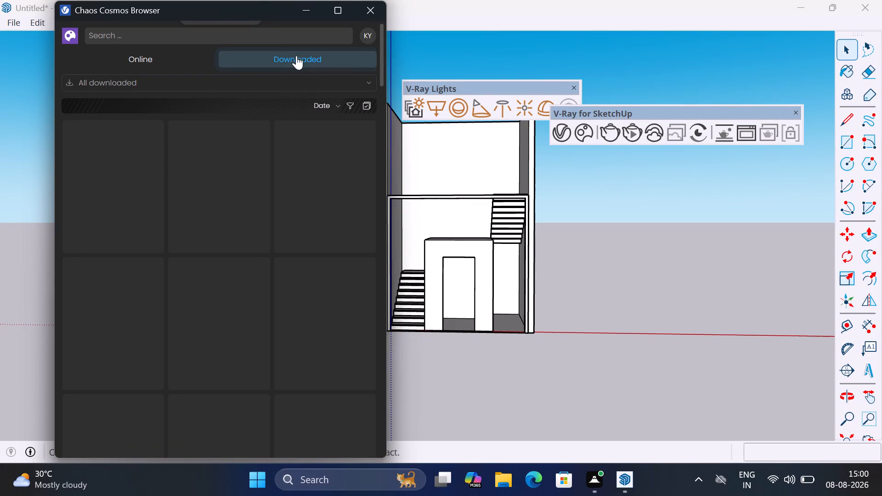
{"action": "scroll", "coordinate": [269, 174], "scroll_direction": "down", "scroll_amount": 5}
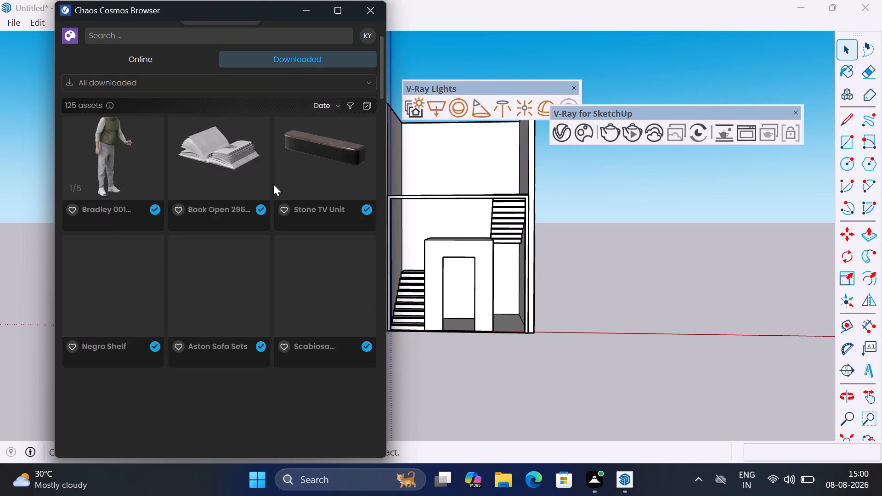
{"action": "scroll", "coordinate": [273, 184], "scroll_direction": "down", "scroll_amount": 13}
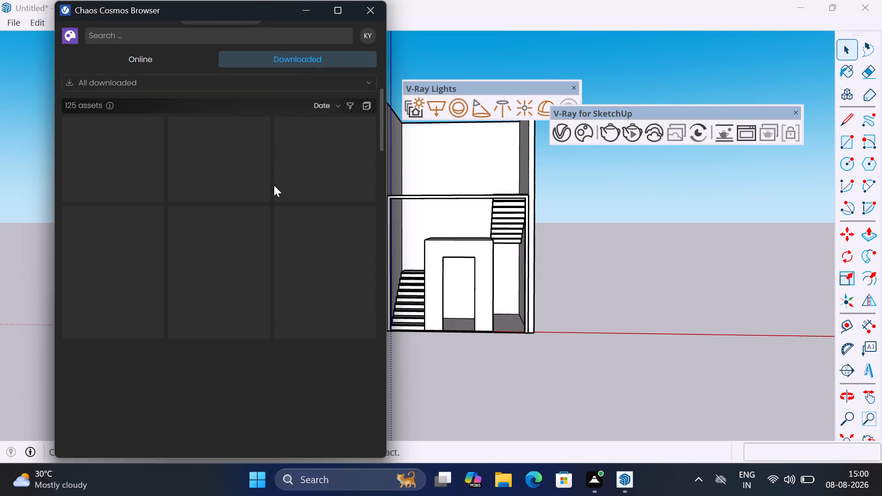
{"action": "scroll", "coordinate": [274, 185], "scroll_direction": "down", "scroll_amount": 2}
{"action": "scroll", "coordinate": [274, 185], "scroll_direction": "up", "scroll_amount": 2}
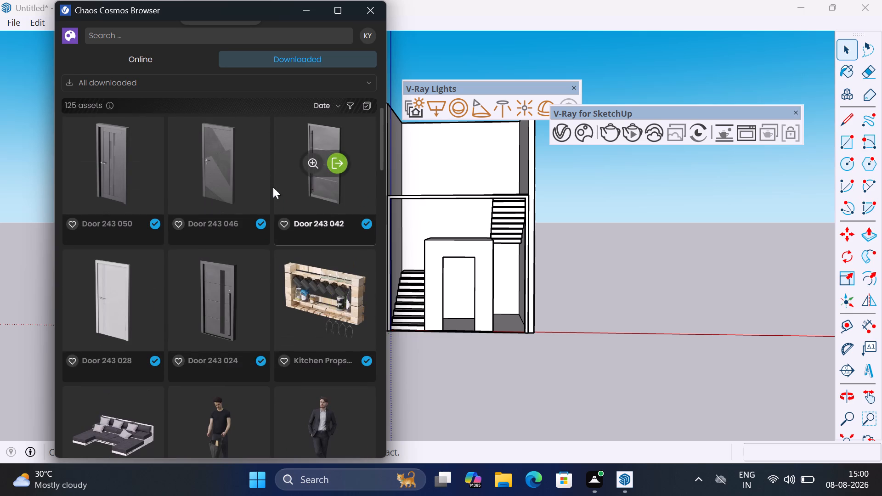
{"action": "left_click", "coordinate": [230, 302]}
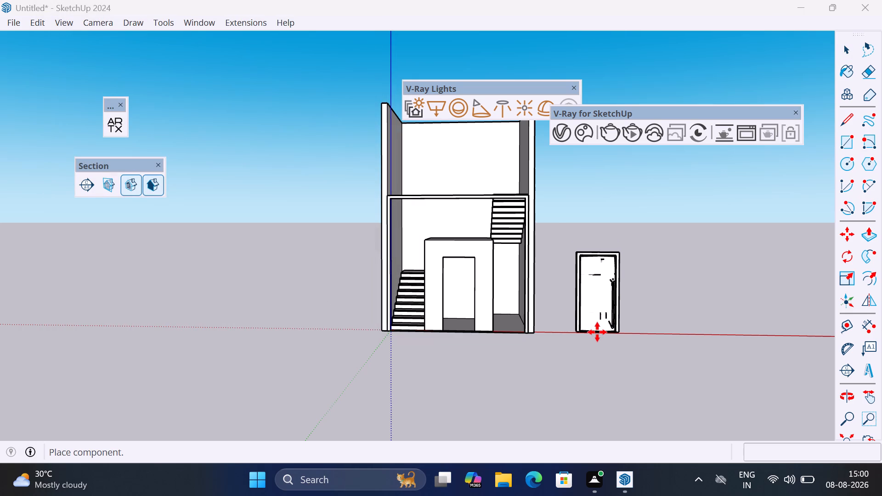
{"action": "left_click", "coordinate": [597, 332]}
{"action": "scroll", "coordinate": [551, 345], "scroll_direction": "up", "scroll_amount": 1}
{"action": "middle_click_drag", "start_coordinate": [551, 345], "coordinate": [632, 338]}
{"action": "key", "text": "space"}
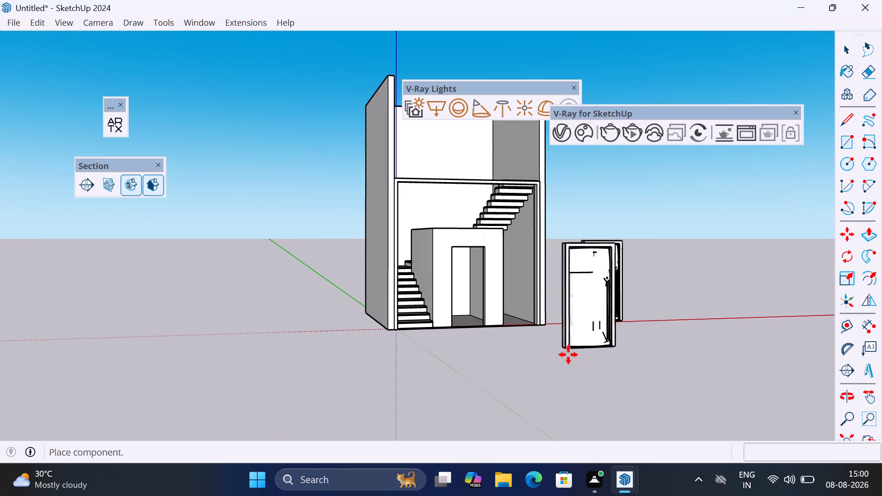
{"action": "scroll", "coordinate": [555, 363], "scroll_direction": "up", "scroll_amount": 1}
{"action": "left_click", "coordinate": [551, 362]}
Open the walls group and Push/Pull its ground-floor face 1" downward.
{"action": "scroll", "coordinate": [509, 327], "scroll_direction": "up", "scroll_amount": 4}
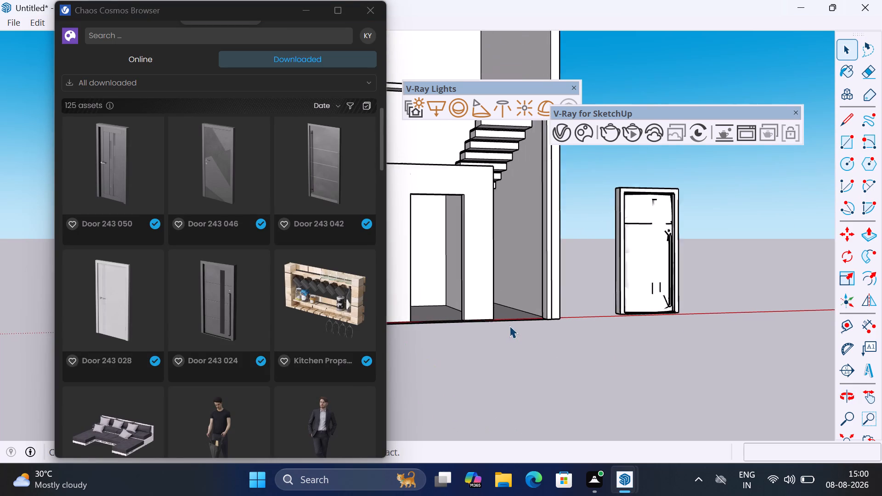
{"action": "scroll", "coordinate": [509, 326], "scroll_direction": "up", "scroll_amount": 2}
{"action": "middle_click_drag", "start_coordinate": [509, 326], "coordinate": [443, 371]}
{"action": "scroll", "coordinate": [443, 371], "scroll_direction": "up", "scroll_amount": 1}
{"action": "left_click", "coordinate": [494, 316]}
{"action": "scroll", "coordinate": [507, 312], "scroll_direction": "down", "scroll_amount": 3}
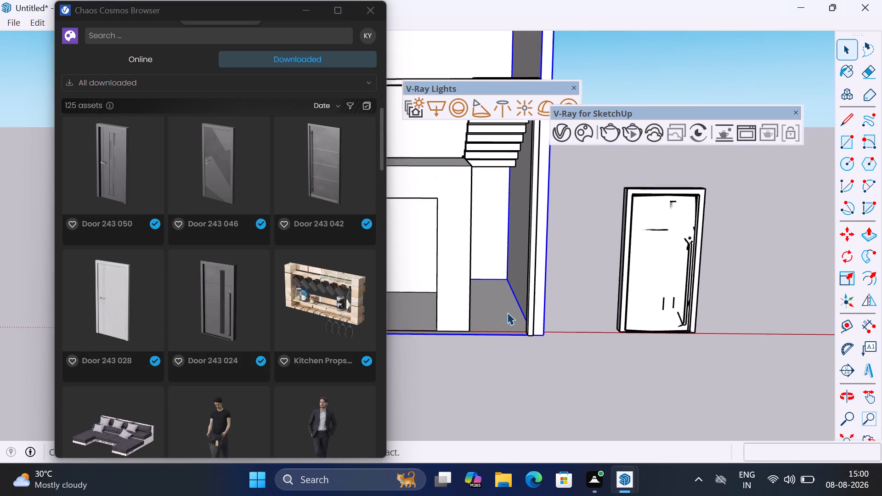
{"action": "triple_click", "coordinate": [500, 312]}
{"action": "left_click", "coordinate": [497, 316]}
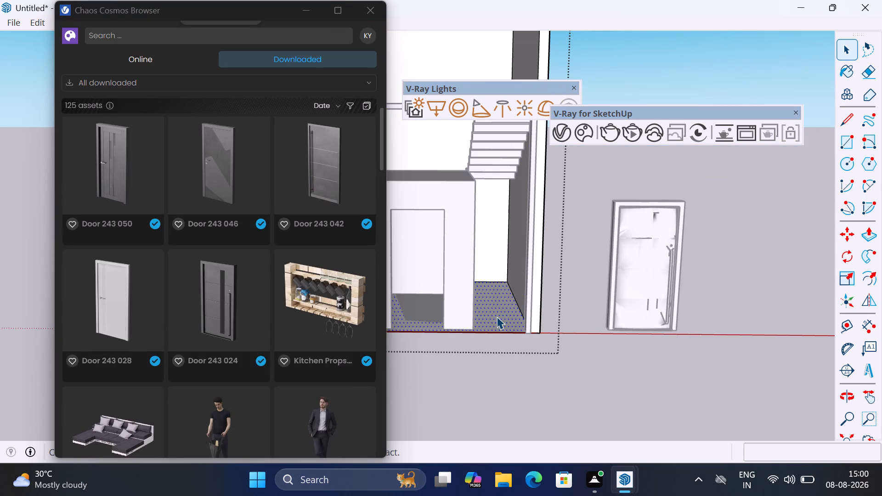
{"action": "key", "text": "p"}
{"action": "left_click", "coordinate": [497, 316]}
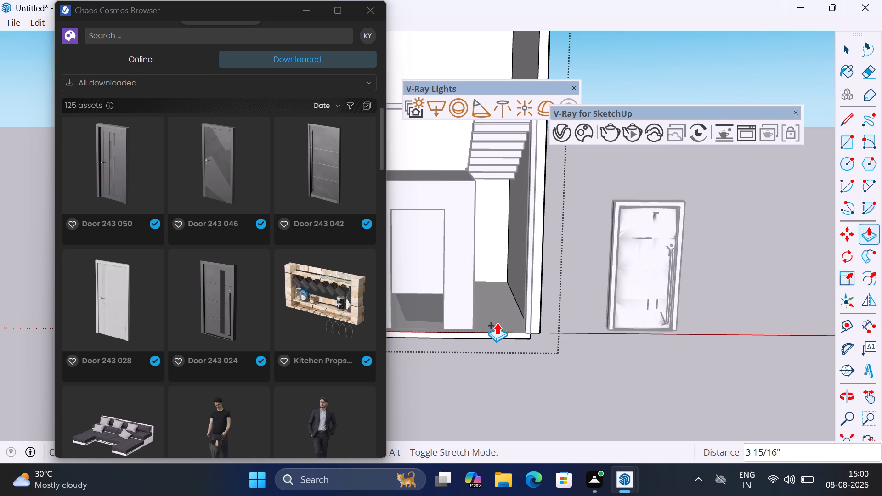
{"action": "type", "text": "1\""}
{"action": "key", "text": "Return"}
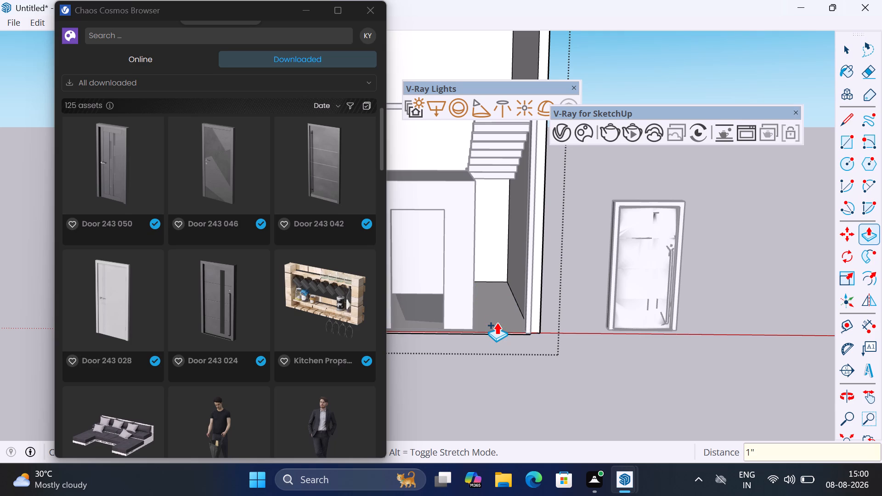
Select only the thin floor slab geometry at the base of the walls group.
{"action": "middle_click_drag", "start_coordinate": [497, 322], "coordinate": [538, 288]}
{"action": "key", "text": "space"}
{"action": "triple_click", "coordinate": [498, 309]}
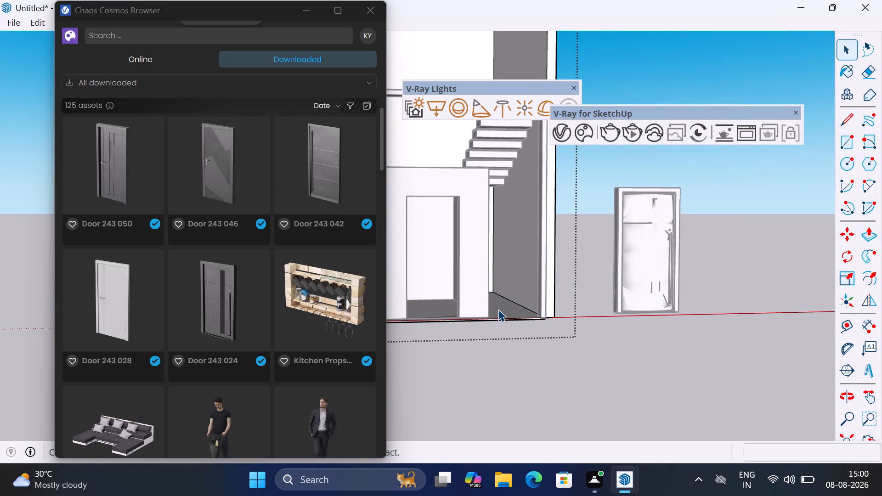
{"action": "scroll", "coordinate": [561, 304], "scroll_direction": "down", "scroll_amount": 9}
{"action": "middle_click_drag", "start_coordinate": [551, 295], "coordinate": [529, 288]}
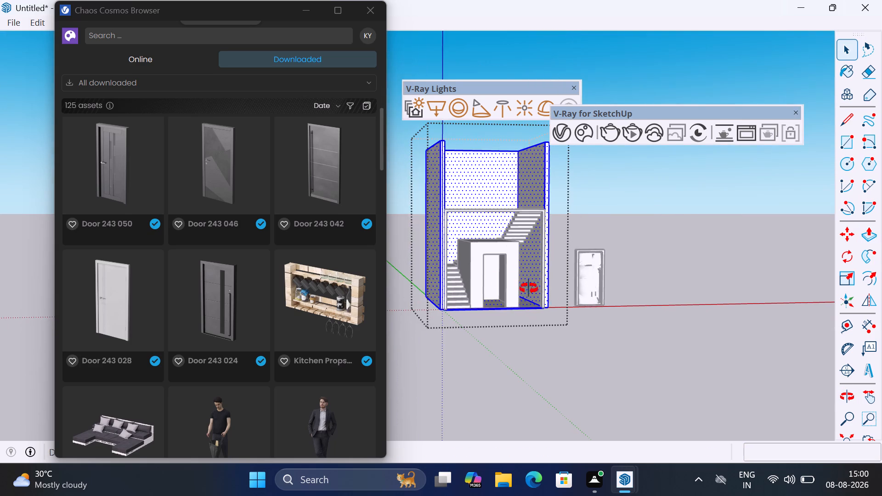
{"action": "middle_click_drag", "start_coordinate": [529, 288], "coordinate": [498, 278]}
{"action": "scroll", "coordinate": [498, 277], "scroll_direction": "down", "scroll_amount": 4}
{"action": "left_click_drag", "start_coordinate": [420, 283], "coordinate": [572, 338]}
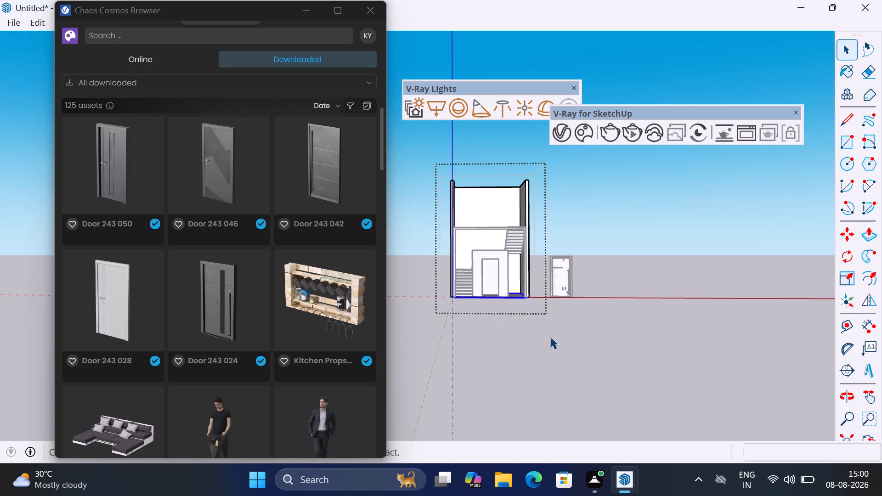
{"action": "scroll", "coordinate": [536, 293], "scroll_direction": "up", "scroll_amount": 2}
{"action": "middle_click_drag", "start_coordinate": [537, 293], "coordinate": [487, 310]}
{"action": "scroll", "coordinate": [499, 293], "scroll_direction": "up", "scroll_amount": 4}
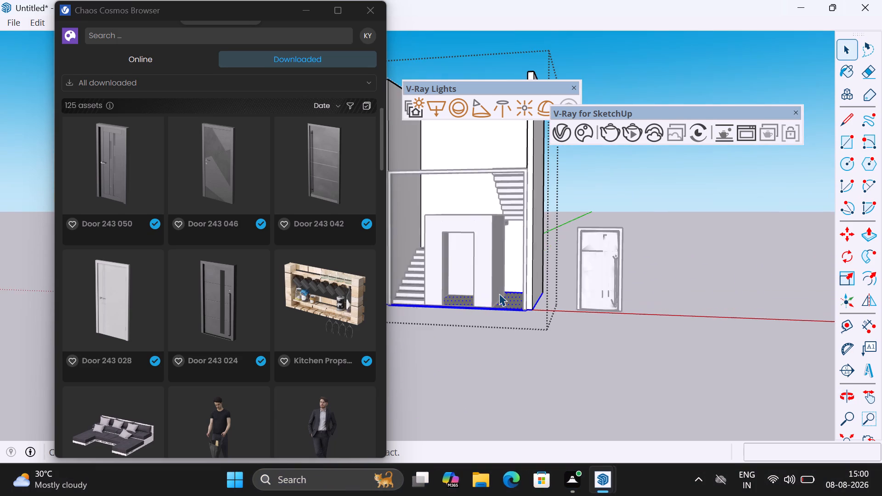
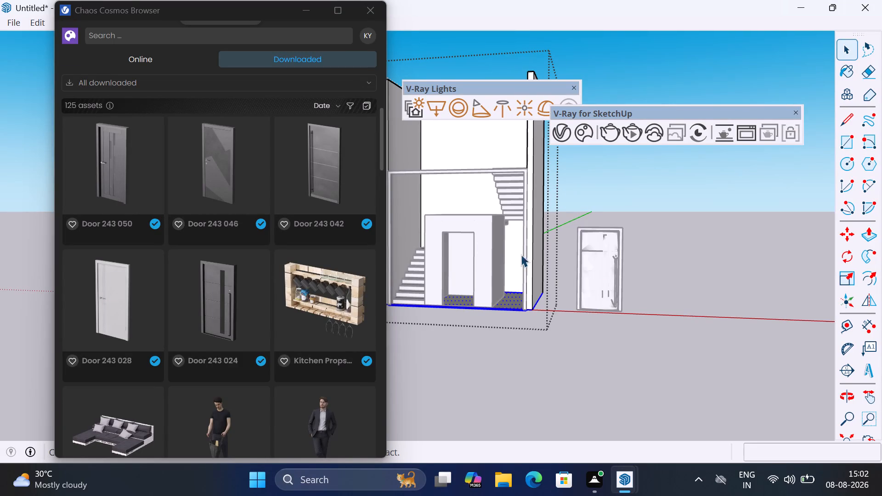
Copy the selected floor slab geometry and close the walls group.
{"action": "scroll", "coordinate": [484, 295], "scroll_direction": "up", "scroll_amount": 4}
{"action": "scroll", "coordinate": [552, 328], "scroll_direction": "up", "scroll_amount": 2}
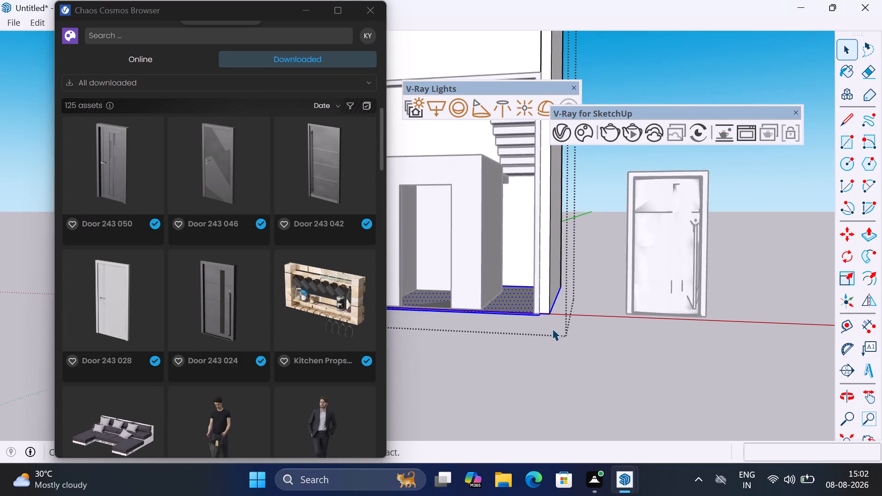
{"action": "scroll", "coordinate": [552, 328], "scroll_direction": "up", "scroll_amount": 3}
{"action": "middle_click_drag", "start_coordinate": [534, 297], "coordinate": [556, 226]}
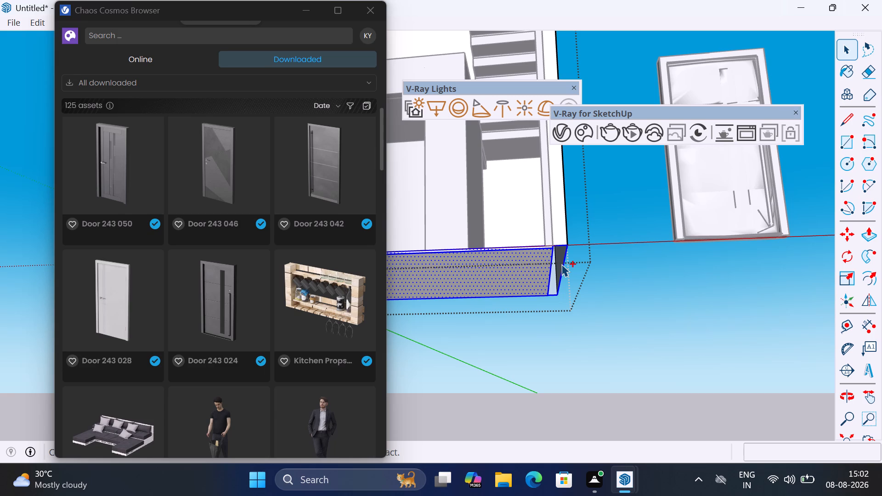
{"action": "key", "text": "ctrl+c"}
{"action": "left_click", "coordinate": [653, 306]}
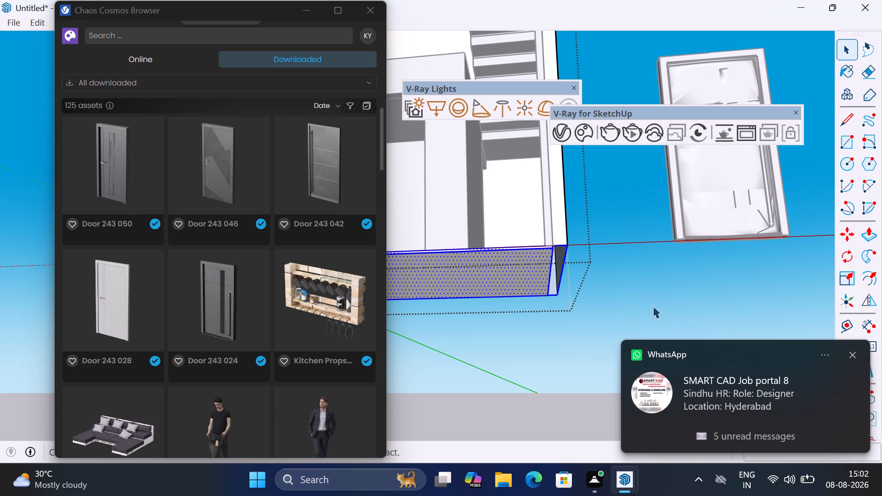
Reopen the walls group, Push/Pull the ground-floor face 1" down to the slab's underside, and close the group.
{"action": "scroll", "coordinate": [604, 284], "scroll_direction": "down", "scroll_amount": 5}
{"action": "middle_click_drag", "start_coordinate": [556, 269], "coordinate": [543, 417]}
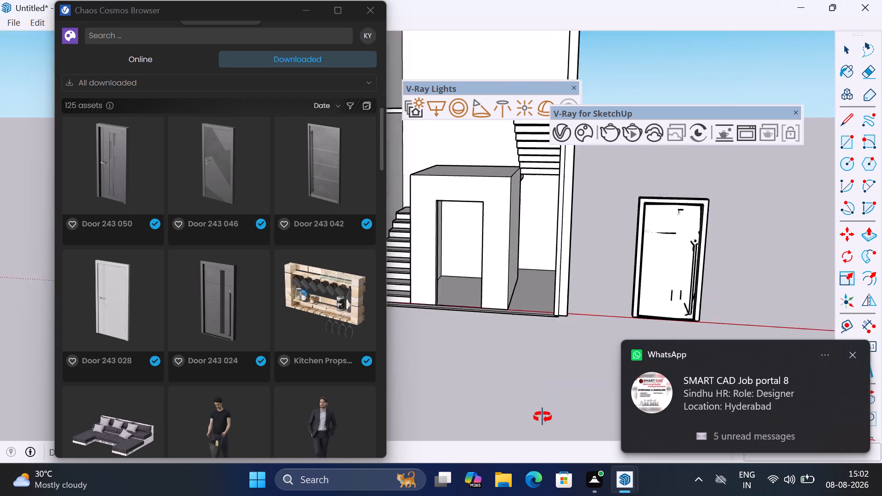
{"action": "middle_click_drag", "start_coordinate": [543, 417], "coordinate": [542, 419]}
{"action": "scroll", "coordinate": [526, 308], "scroll_direction": "up", "scroll_amount": 4}
{"action": "double_click", "coordinate": [526, 307]}
{"action": "left_click", "coordinate": [528, 307]}
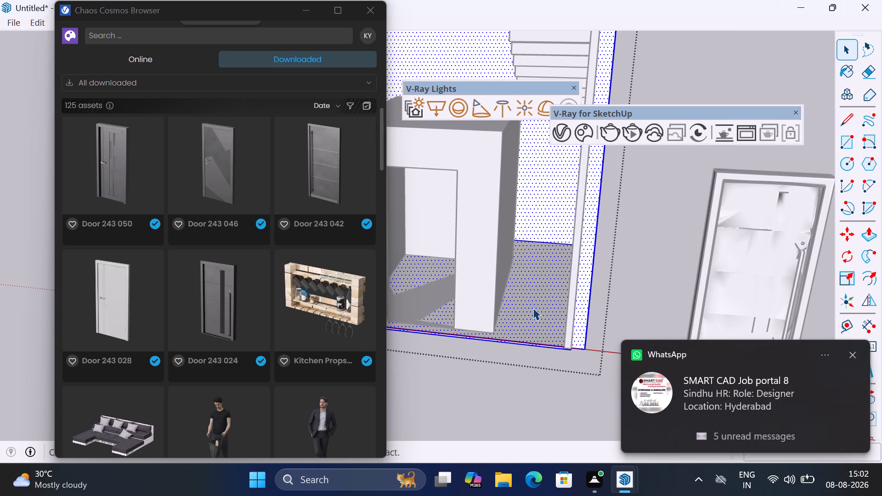
{"action": "left_click", "coordinate": [533, 308]}
{"action": "key", "text": "p"}
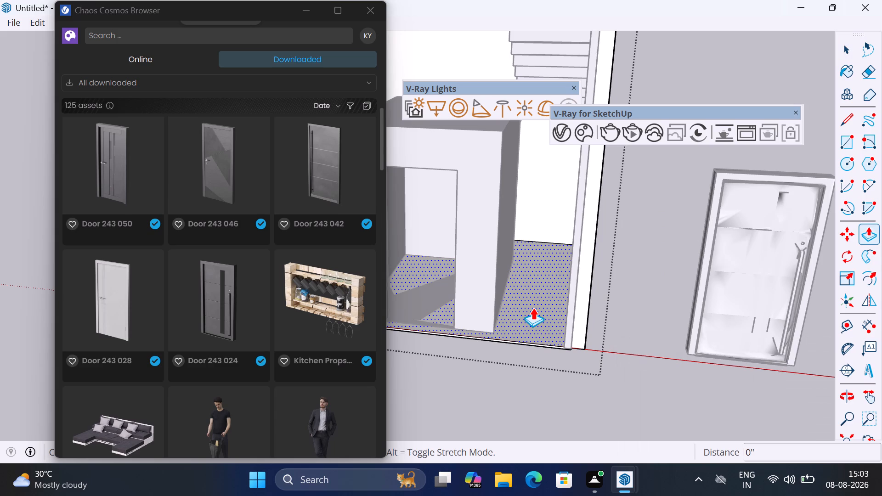
{"action": "left_click", "coordinate": [533, 308]}
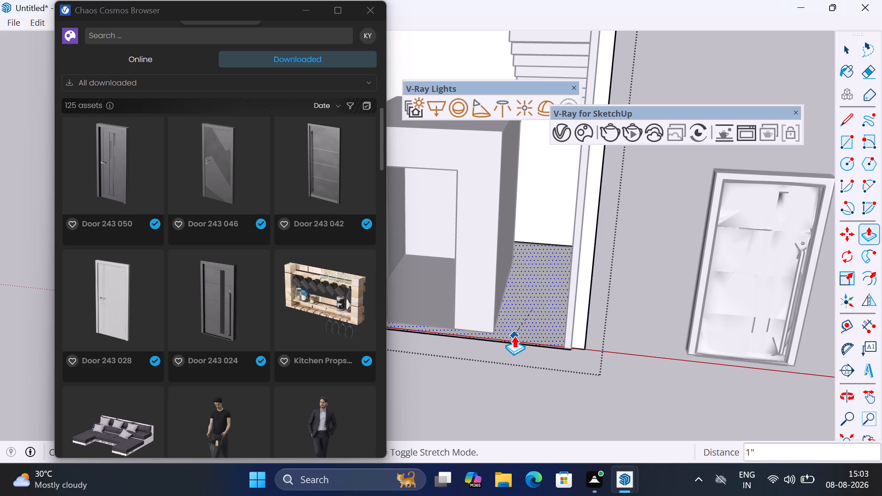
{"action": "scroll", "coordinate": [514, 336], "scroll_direction": "up", "scroll_amount": 6}
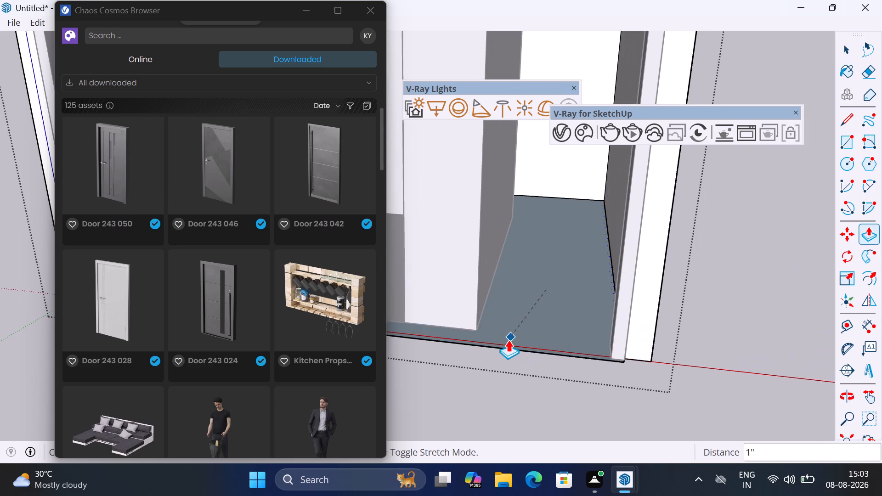
{"action": "left_click", "coordinate": [507, 340]}
{"action": "scroll", "coordinate": [589, 306], "scroll_direction": "down", "scroll_amount": 7}
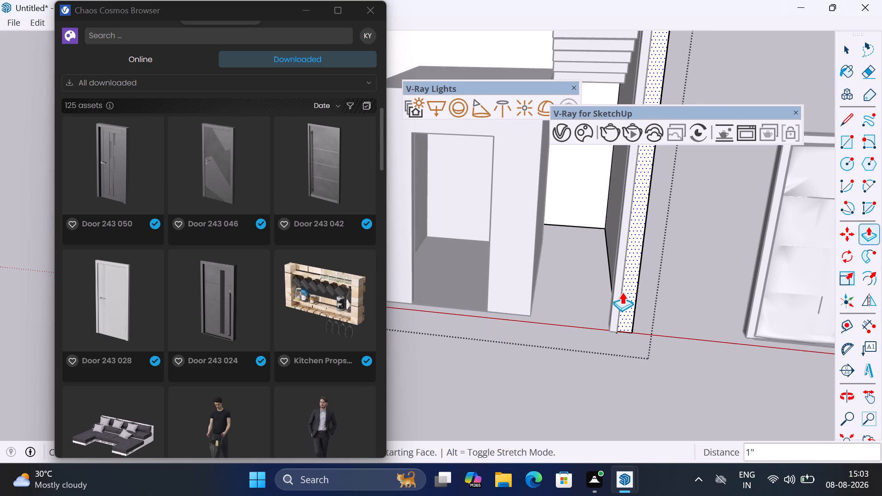
{"action": "key", "text": "e"}
{"action": "left_click_drag", "start_coordinate": [569, 305], "coordinate": [566, 351]}
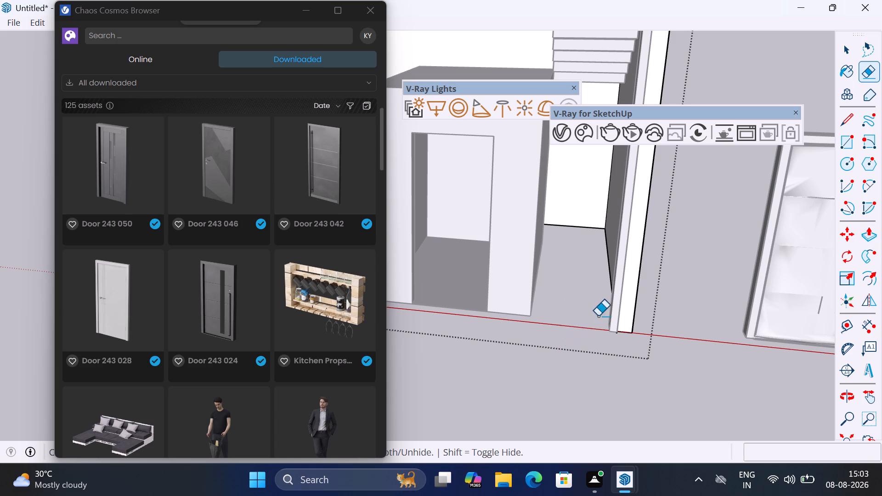
{"action": "scroll", "coordinate": [599, 315], "scroll_direction": "down", "scroll_amount": 7}
{"action": "key", "text": "space"}
{"action": "left_click", "coordinate": [660, 361]}
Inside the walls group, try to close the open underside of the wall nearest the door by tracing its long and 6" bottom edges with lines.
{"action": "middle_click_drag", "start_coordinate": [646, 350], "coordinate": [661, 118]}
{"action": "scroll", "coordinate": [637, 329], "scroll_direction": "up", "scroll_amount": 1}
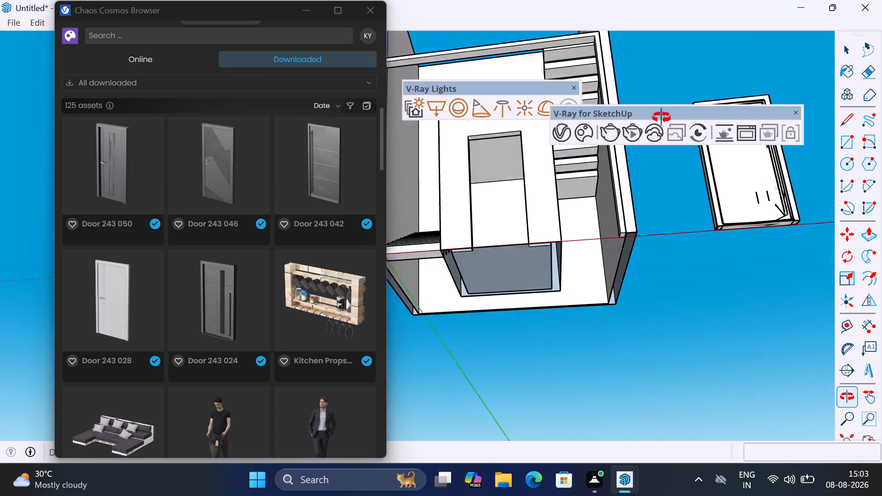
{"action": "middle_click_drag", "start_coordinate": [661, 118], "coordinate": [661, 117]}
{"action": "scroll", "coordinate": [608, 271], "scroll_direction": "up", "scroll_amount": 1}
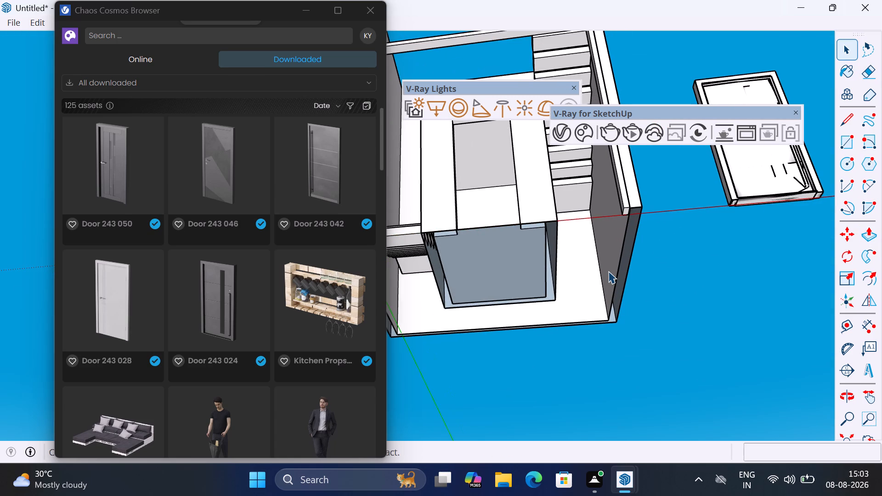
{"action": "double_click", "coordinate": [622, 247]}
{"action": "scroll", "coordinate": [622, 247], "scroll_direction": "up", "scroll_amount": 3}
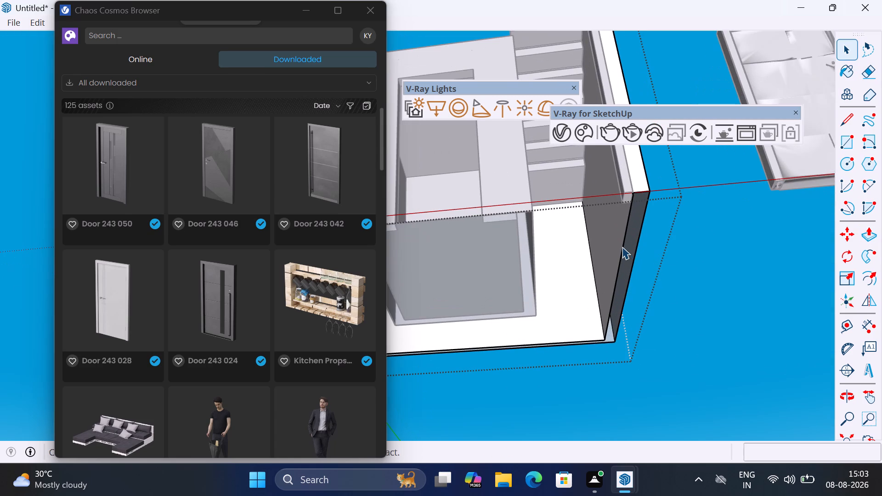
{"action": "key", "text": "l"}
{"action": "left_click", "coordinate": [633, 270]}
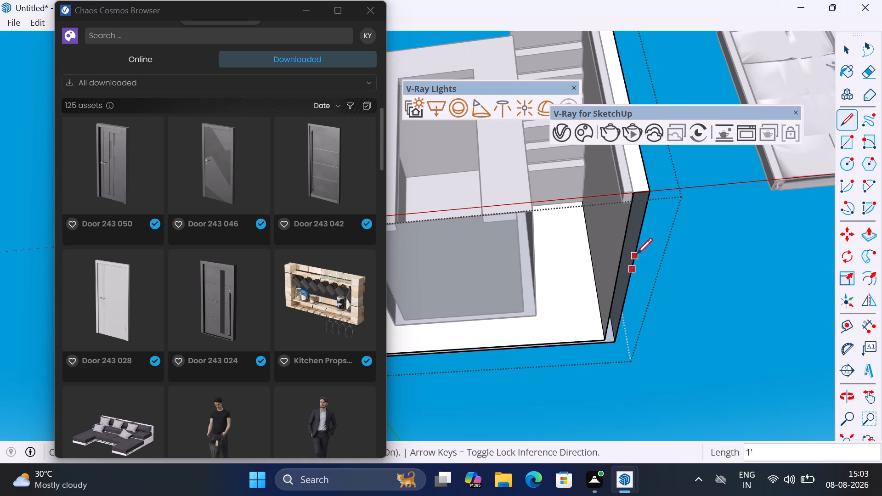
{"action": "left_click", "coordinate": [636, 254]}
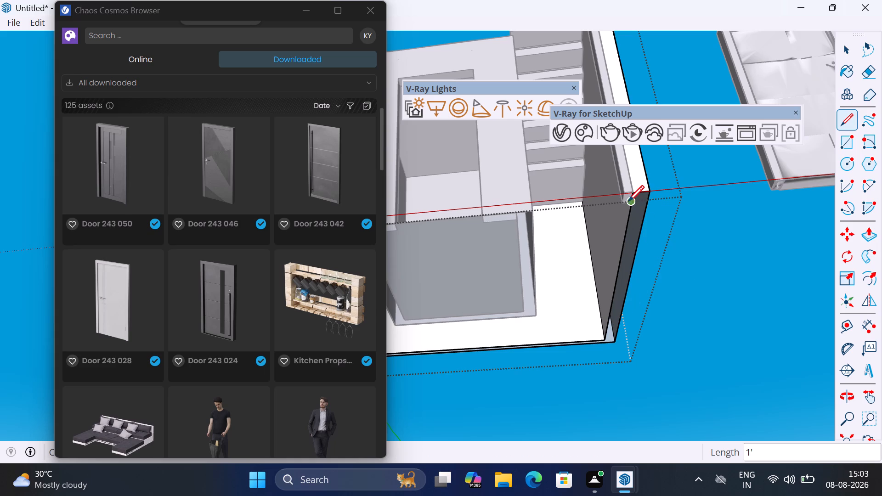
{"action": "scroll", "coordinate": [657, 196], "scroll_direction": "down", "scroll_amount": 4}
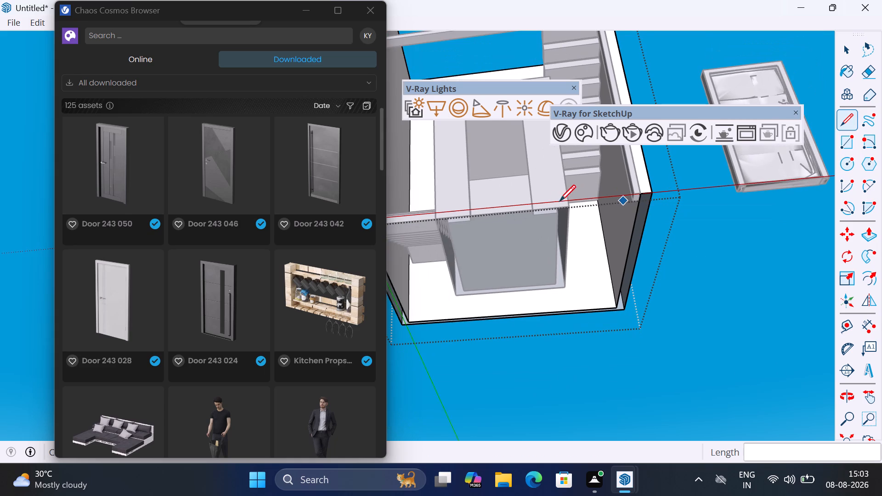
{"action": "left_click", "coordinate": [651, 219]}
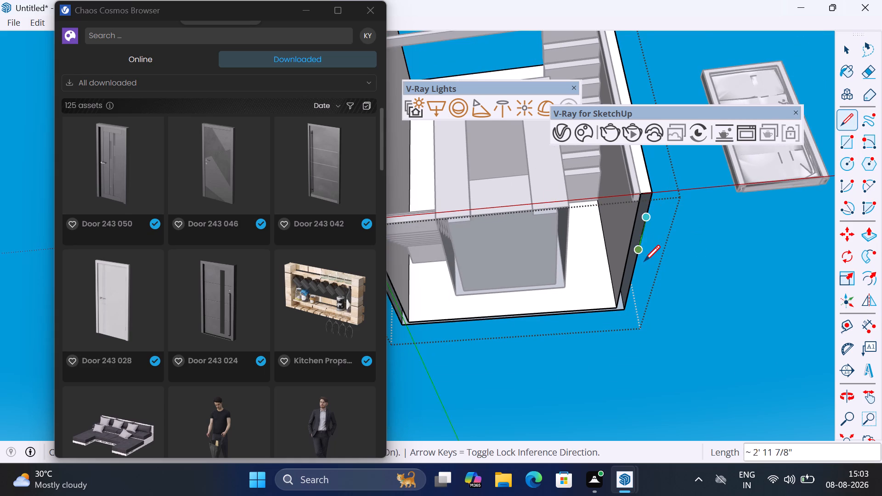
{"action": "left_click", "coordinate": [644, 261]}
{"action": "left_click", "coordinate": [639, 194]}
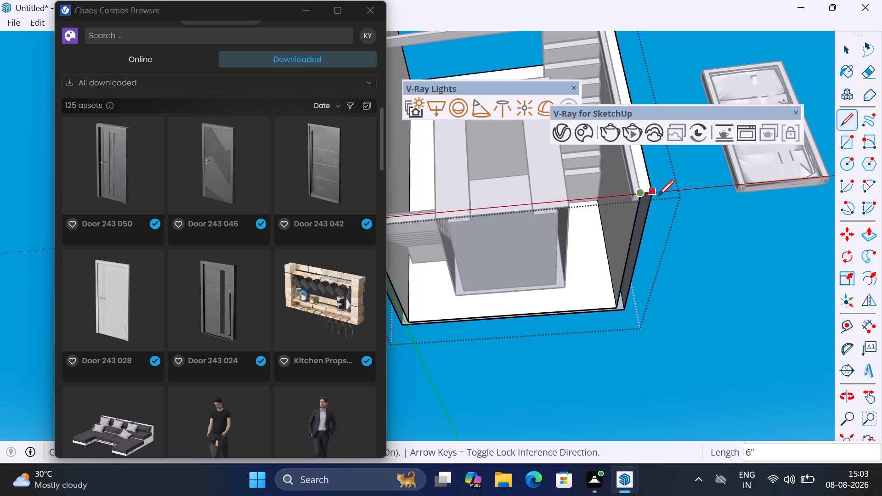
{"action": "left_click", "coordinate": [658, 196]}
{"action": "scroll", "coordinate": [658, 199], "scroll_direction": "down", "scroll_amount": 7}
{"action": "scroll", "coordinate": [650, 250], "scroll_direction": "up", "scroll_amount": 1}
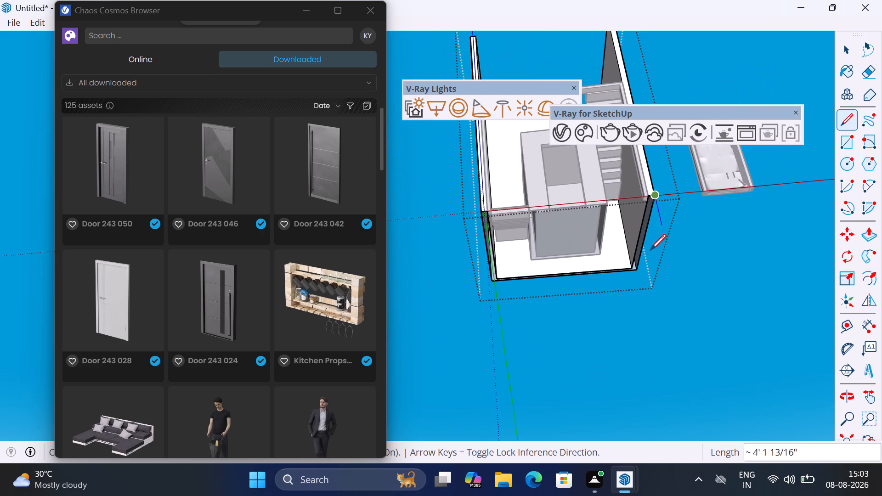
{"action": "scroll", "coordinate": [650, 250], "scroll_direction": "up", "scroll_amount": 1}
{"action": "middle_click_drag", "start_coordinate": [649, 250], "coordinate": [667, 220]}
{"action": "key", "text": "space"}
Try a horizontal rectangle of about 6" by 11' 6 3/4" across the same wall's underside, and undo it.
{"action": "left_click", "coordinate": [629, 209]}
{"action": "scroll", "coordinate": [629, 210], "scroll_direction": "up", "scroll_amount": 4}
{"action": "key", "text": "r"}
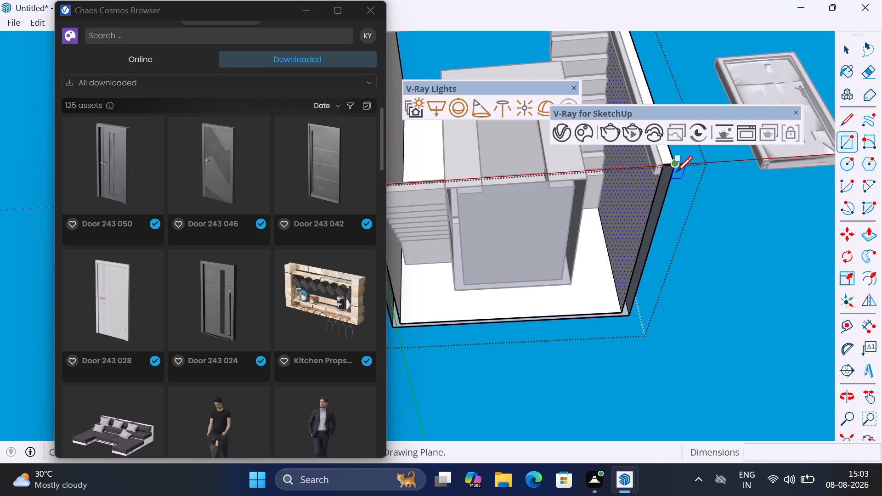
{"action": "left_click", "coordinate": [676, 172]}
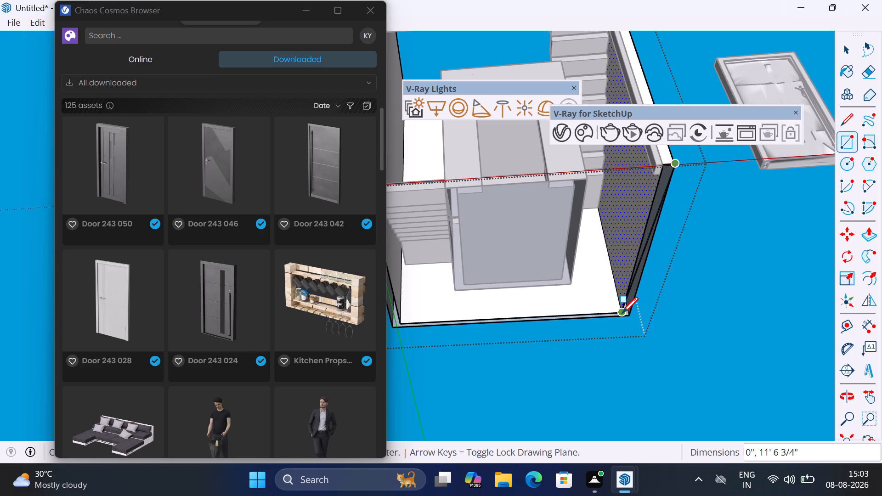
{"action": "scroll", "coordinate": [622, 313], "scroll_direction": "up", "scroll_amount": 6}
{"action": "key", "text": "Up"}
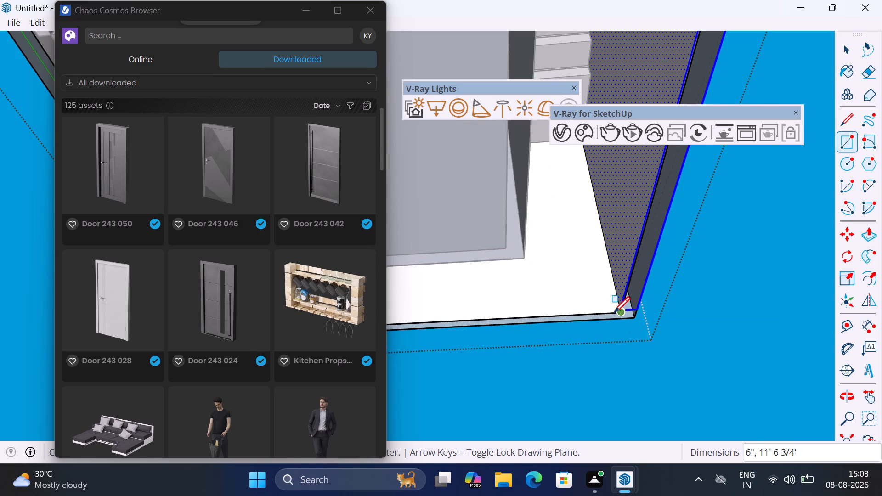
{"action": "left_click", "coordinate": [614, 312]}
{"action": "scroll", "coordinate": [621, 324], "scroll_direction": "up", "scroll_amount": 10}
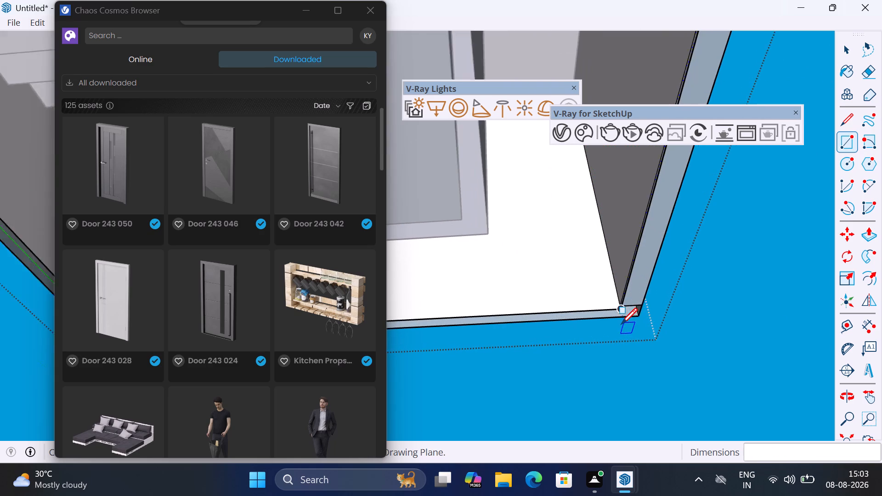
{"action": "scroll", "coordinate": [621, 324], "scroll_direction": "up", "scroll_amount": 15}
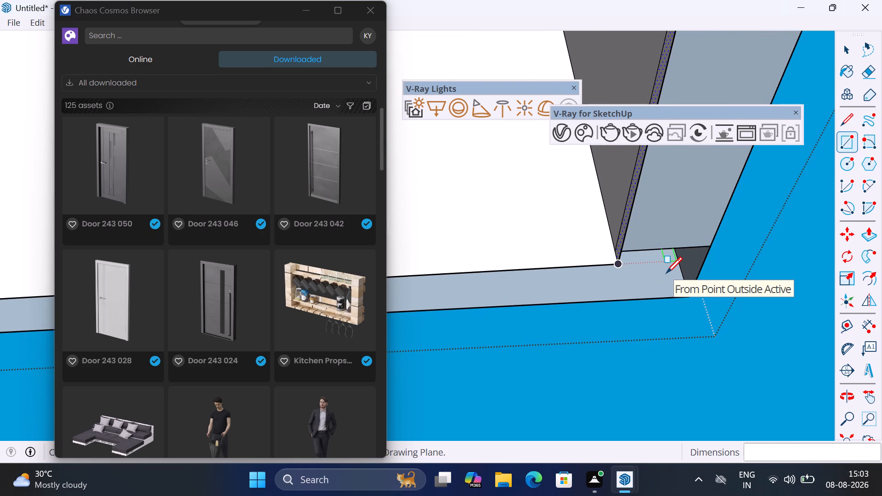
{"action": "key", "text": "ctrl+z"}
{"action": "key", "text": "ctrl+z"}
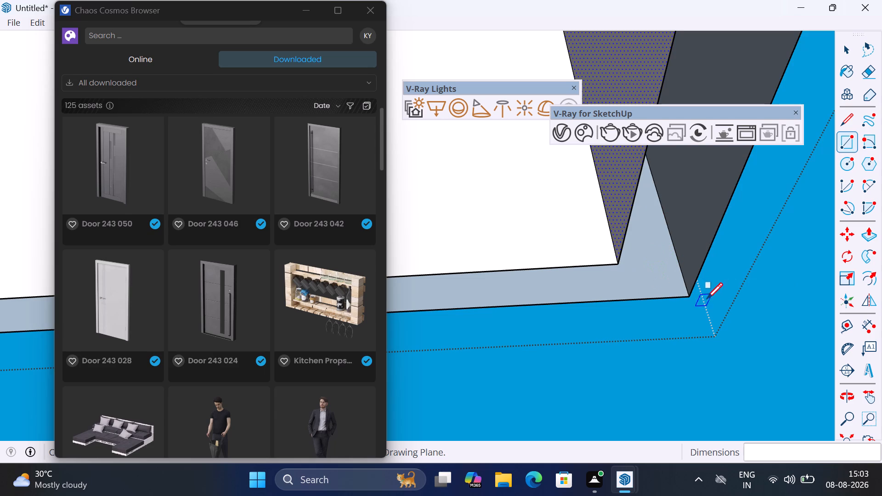
Draw a horizontal 6" by 12' rectangle across that wall's underside, from the rear outer corner to the front inner corner.
{"action": "left_click", "coordinate": [691, 298]}
{"action": "scroll", "coordinate": [582, 303], "scroll_direction": "down", "scroll_amount": 2}
{"action": "key", "text": "Up"}
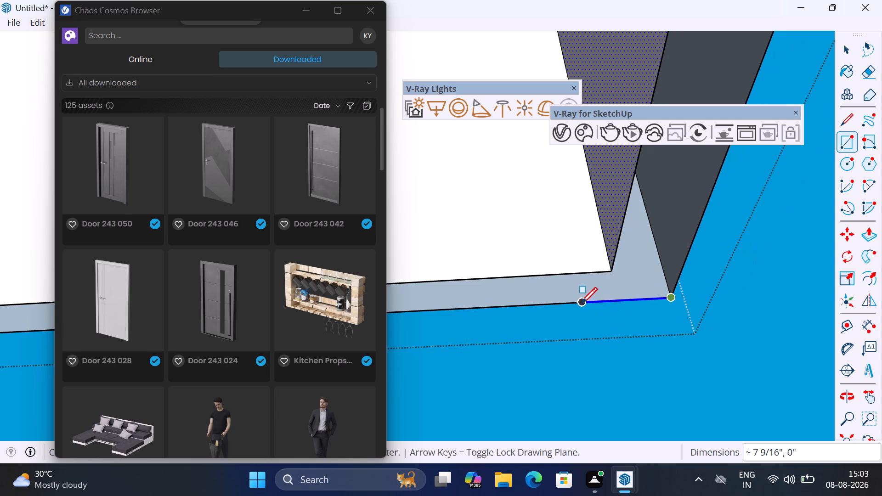
{"action": "scroll", "coordinate": [627, 244], "scroll_direction": "down", "scroll_amount": 5}
{"action": "scroll", "coordinate": [594, 295], "scroll_direction": "down", "scroll_amount": 13}
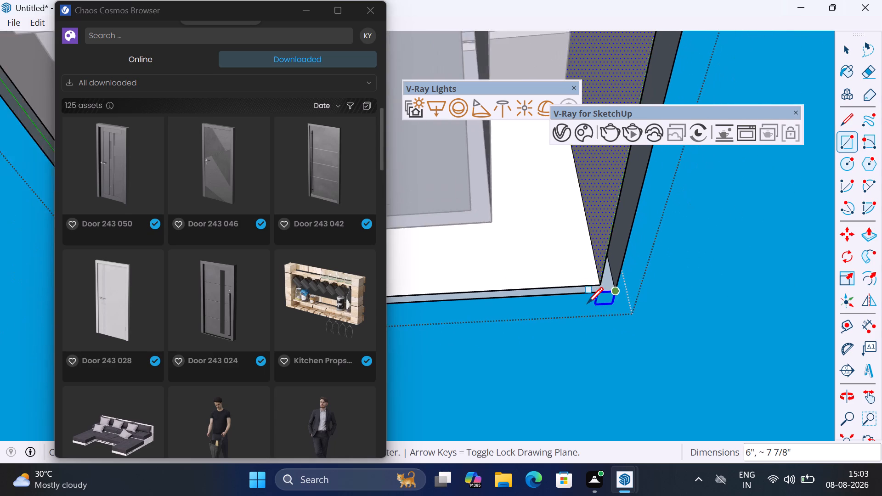
{"action": "scroll", "coordinate": [587, 303], "scroll_direction": "down", "scroll_amount": 13}
{"action": "scroll", "coordinate": [640, 173], "scroll_direction": "up", "scroll_amount": 17}
{"action": "scroll", "coordinate": [606, 178], "scroll_direction": "up", "scroll_amount": 11}
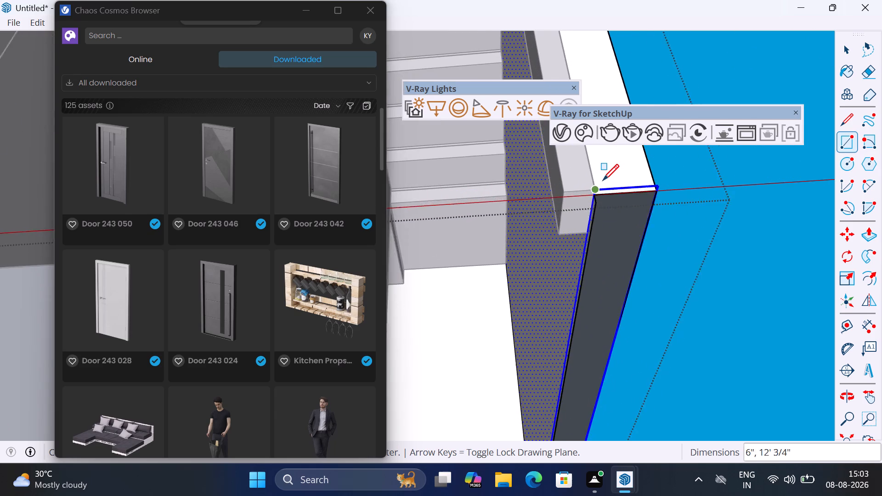
{"action": "scroll", "coordinate": [603, 180], "scroll_direction": "up", "scroll_amount": 12}
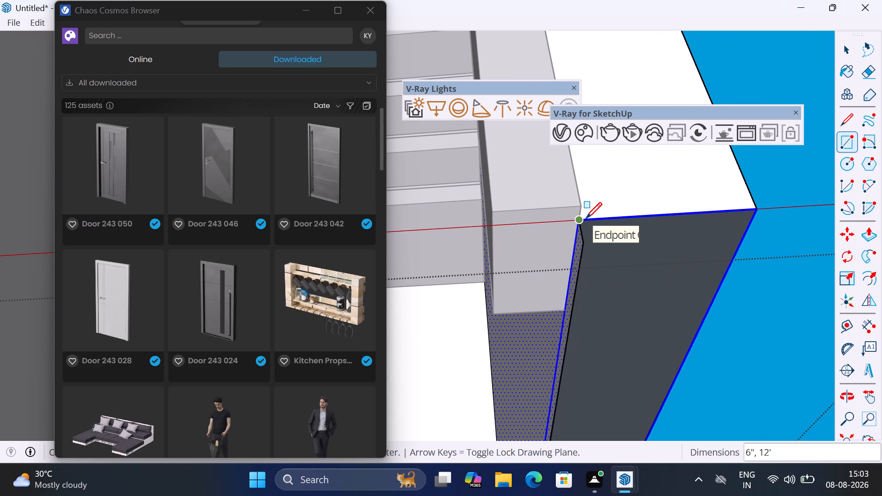
{"action": "left_click", "coordinate": [586, 218]}
Examine the bottom front corner of the wall nearest the door from a low angle, around the new underside face.
{"action": "scroll", "coordinate": [615, 213], "scroll_direction": "down", "scroll_amount": 7}
{"action": "scroll", "coordinate": [657, 206], "scroll_direction": "down", "scroll_amount": 7}
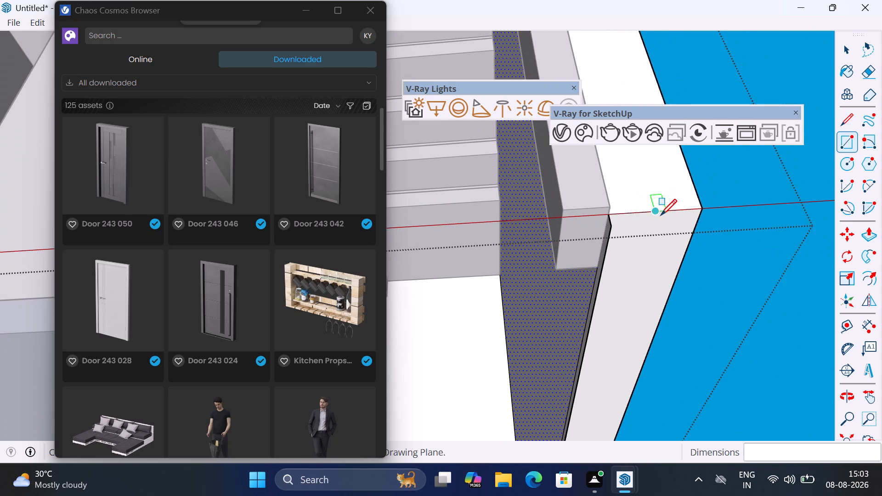
{"action": "middle_click_drag", "start_coordinate": [608, 222], "coordinate": [729, 324]}
{"action": "scroll", "coordinate": [703, 306], "scroll_direction": "down", "scroll_amount": 4}
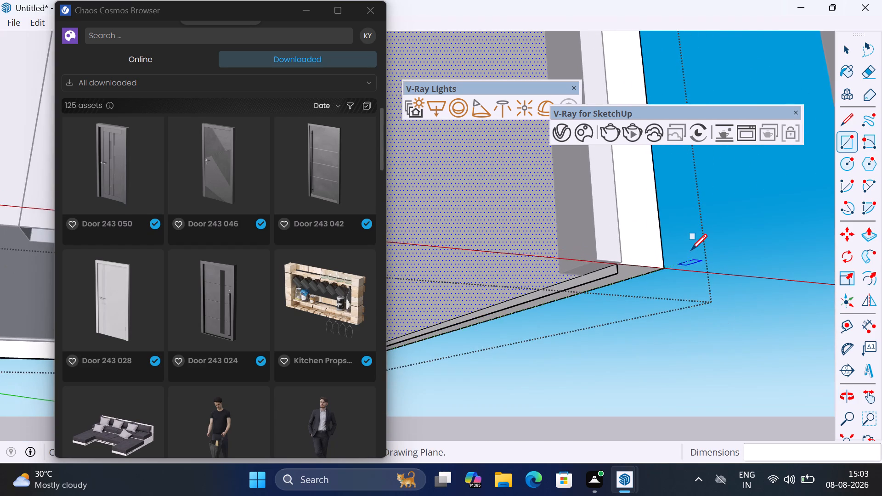
{"action": "scroll", "coordinate": [691, 250], "scroll_direction": "down", "scroll_amount": 14}
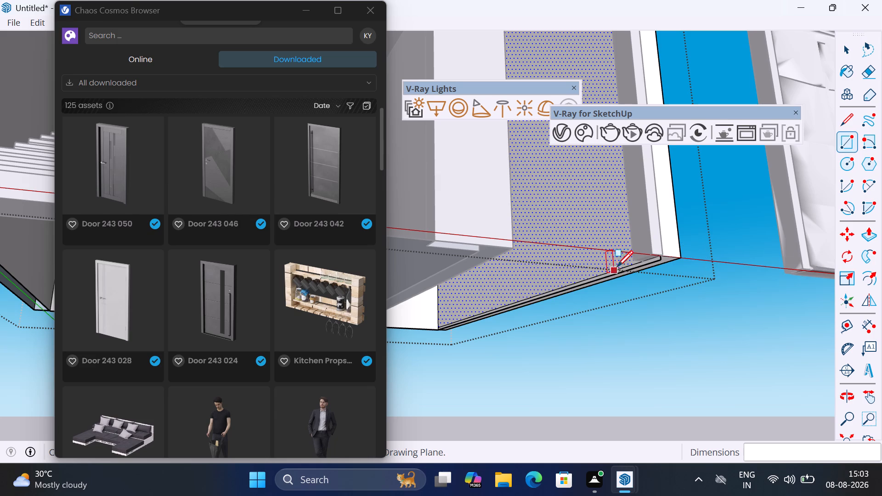
{"action": "middle_click_drag", "start_coordinate": [655, 264], "coordinate": [627, 264]}
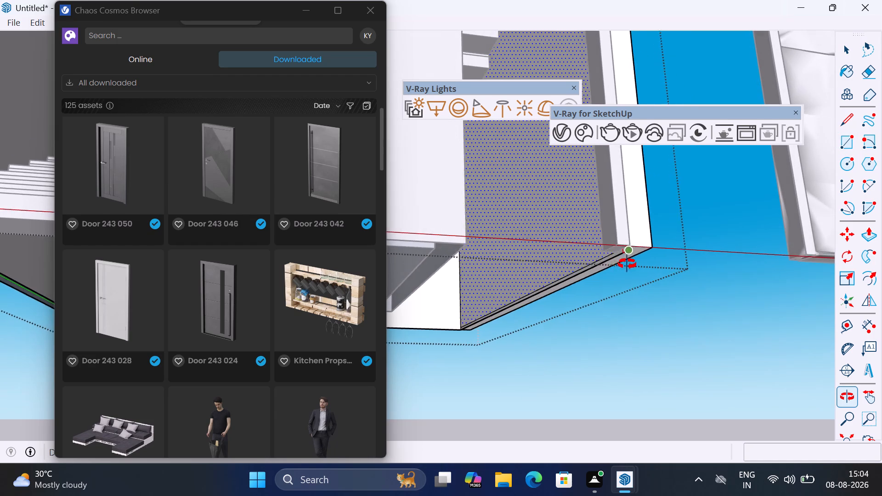
{"action": "middle_click_drag", "start_coordinate": [627, 264], "coordinate": [657, 285]}
{"action": "scroll", "coordinate": [661, 278], "scroll_direction": "up", "scroll_amount": 17}
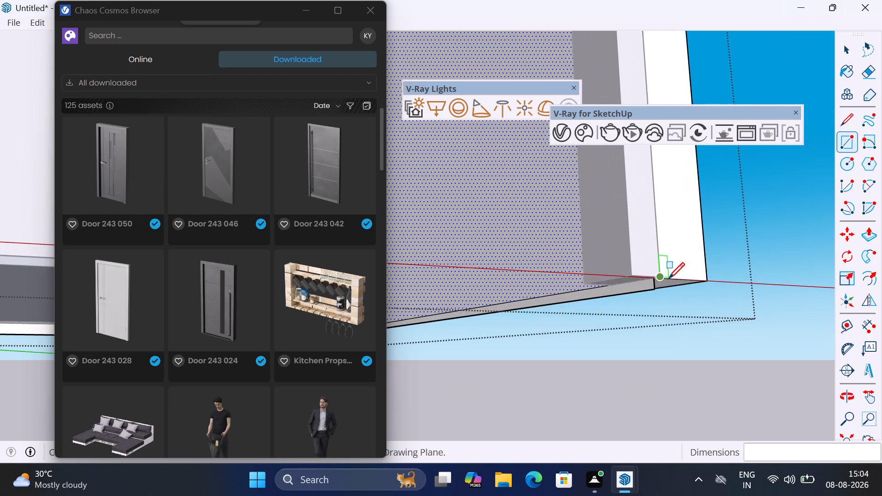
{"action": "scroll", "coordinate": [668, 278], "scroll_direction": "up", "scroll_amount": 6}
{"action": "middle_click_drag", "start_coordinate": [668, 278], "coordinate": [662, 305]}
{"action": "scroll", "coordinate": [659, 302], "scroll_direction": "up", "scroll_amount": 5}
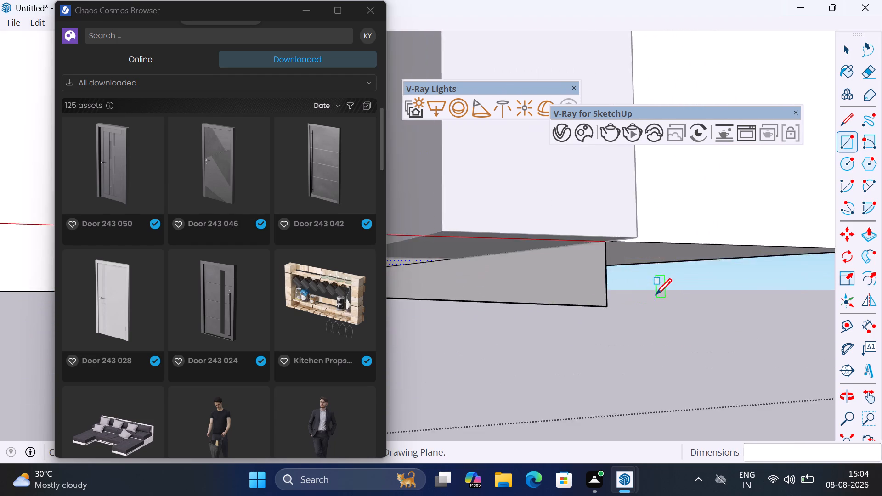
Erase the bottom edge of the leftover vertical face hanging below the front end of the wall nearest the door.
{"action": "key", "text": "e"}
{"action": "left_click_drag", "start_coordinate": [542, 298], "coordinate": [508, 337]}
{"action": "scroll", "coordinate": [622, 288], "scroll_direction": "down", "scroll_amount": 5}
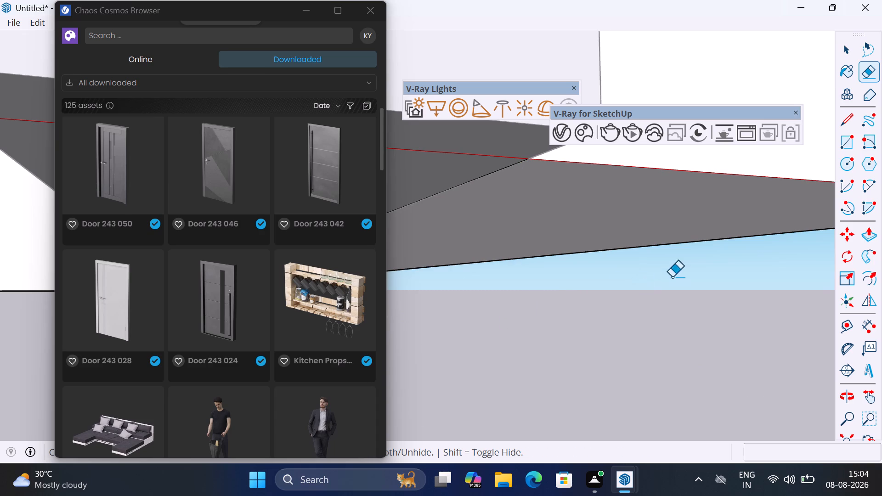
Draw a horizontal 12' 3" by 6" rectangle across the rear wall's underside, starting at its outer corner beside the wall nearest the door.
{"action": "scroll", "coordinate": [672, 277], "scroll_direction": "down", "scroll_amount": 10}
{"action": "scroll", "coordinate": [560, 323], "scroll_direction": "up", "scroll_amount": 2}
{"action": "middle_click_drag", "start_coordinate": [555, 322], "coordinate": [531, 260]}
{"action": "scroll", "coordinate": [531, 260], "scroll_direction": "down", "scroll_amount": 5}
{"action": "scroll", "coordinate": [660, 247], "scroll_direction": "down", "scroll_amount": 6}
{"action": "scroll", "coordinate": [442, 347], "scroll_direction": "up", "scroll_amount": 11}
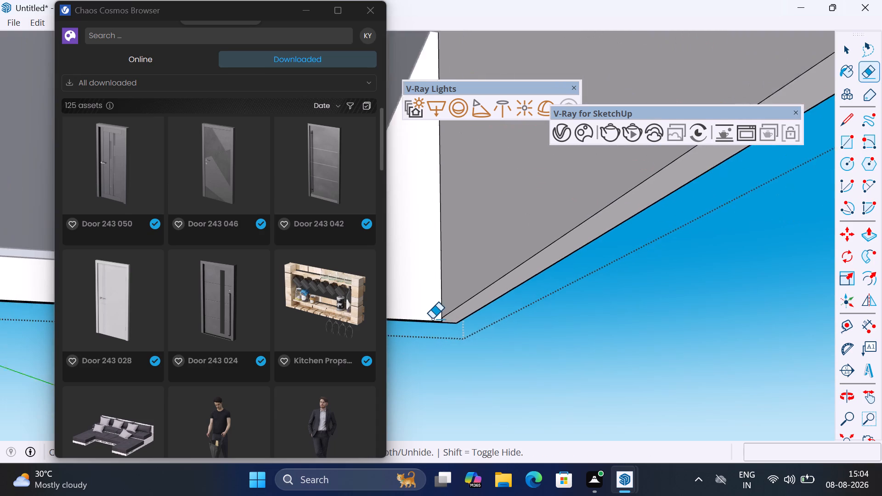
{"action": "scroll", "coordinate": [436, 317], "scroll_direction": "up", "scroll_amount": 8}
{"action": "middle_click_drag", "start_coordinate": [445, 317], "coordinate": [416, 321]}
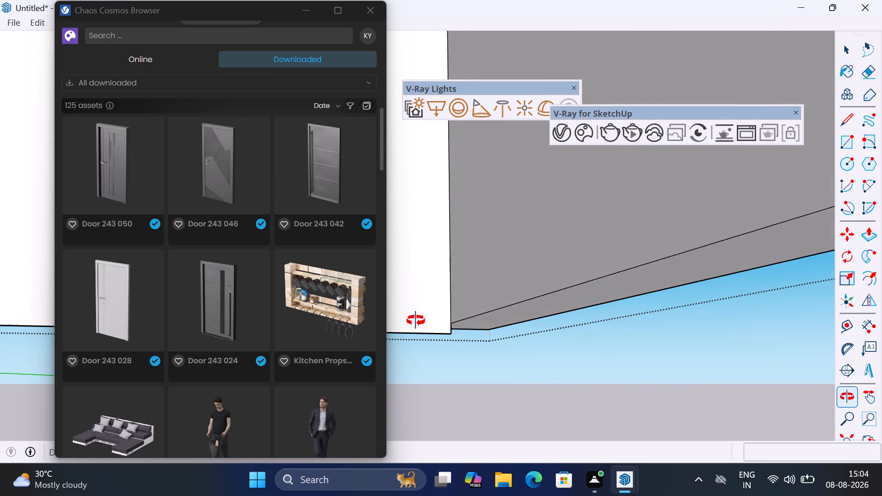
{"action": "middle_click_drag", "start_coordinate": [416, 321], "coordinate": [403, 252]}
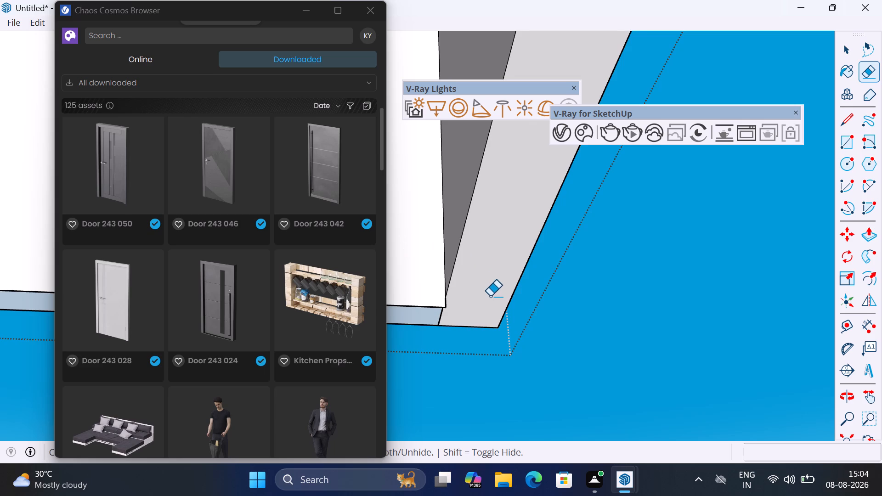
{"action": "middle_click_drag", "start_coordinate": [490, 296], "coordinate": [503, 186]}
{"action": "scroll", "coordinate": [488, 296], "scroll_direction": "up", "scroll_amount": 1}
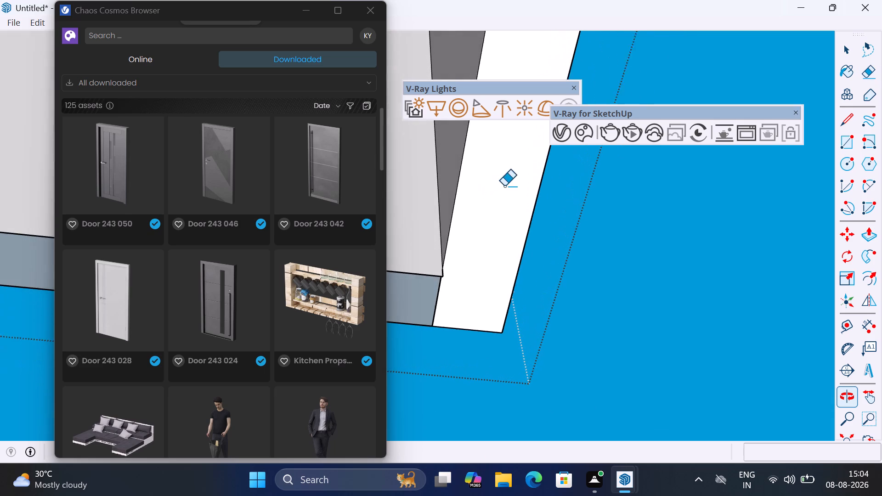
{"action": "key", "text": "r"}
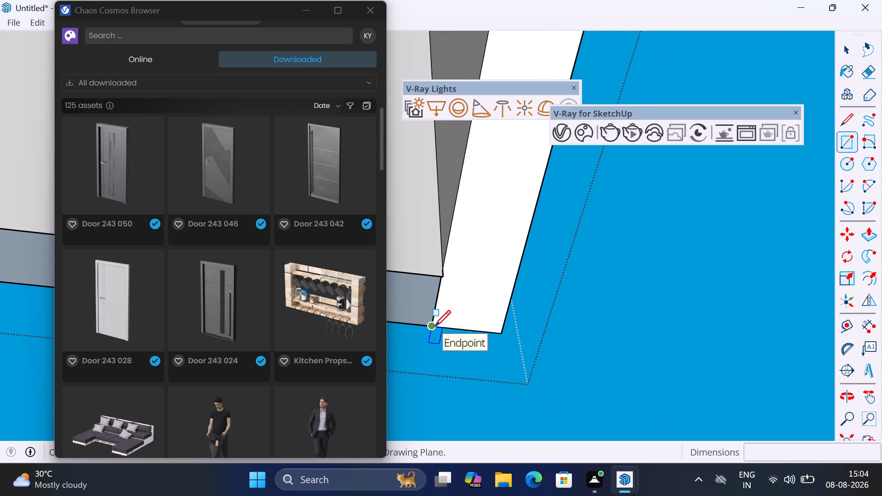
{"action": "left_click", "coordinate": [434, 326]}
{"action": "key", "text": "Up"}
{"action": "scroll", "coordinate": [573, 306], "scroll_direction": "down", "scroll_amount": 7}
{"action": "scroll", "coordinate": [623, 314], "scroll_direction": "down", "scroll_amount": 3}
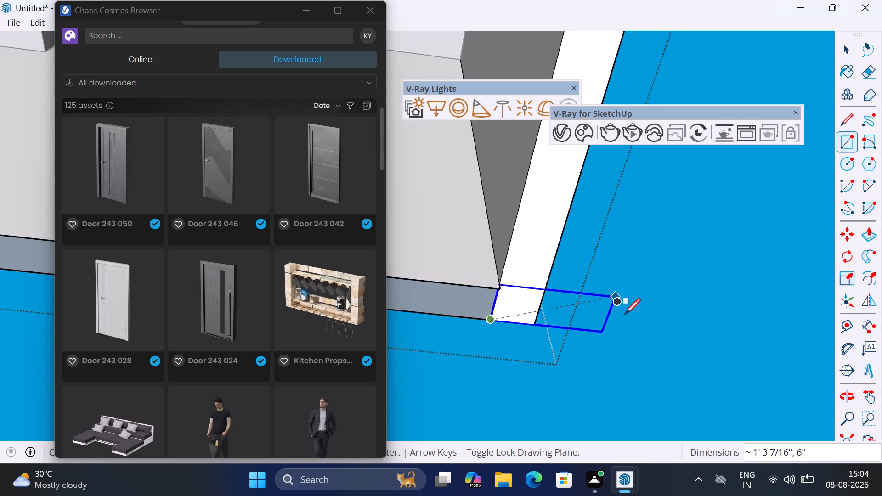
{"action": "scroll", "coordinate": [624, 314], "scroll_direction": "down", "scroll_amount": 18}
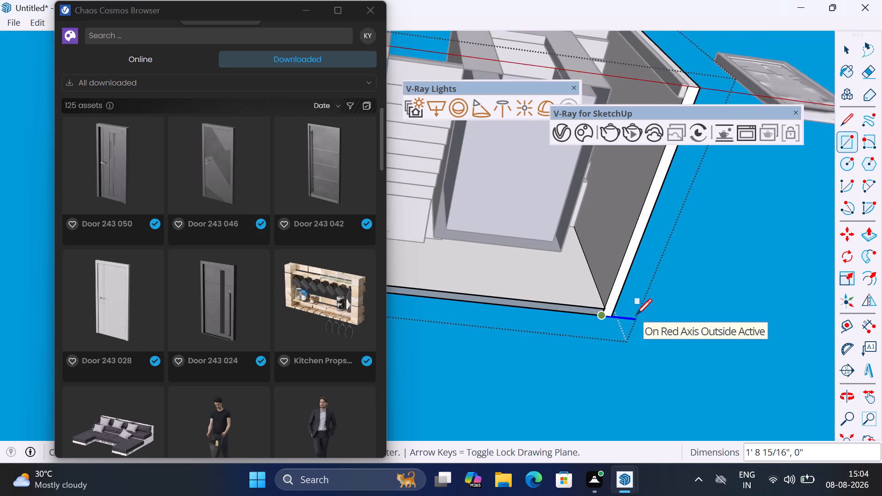
{"action": "scroll", "coordinate": [707, 317], "scroll_direction": "down", "scroll_amount": 7}
{"action": "scroll", "coordinate": [490, 295], "scroll_direction": "up", "scroll_amount": 6}
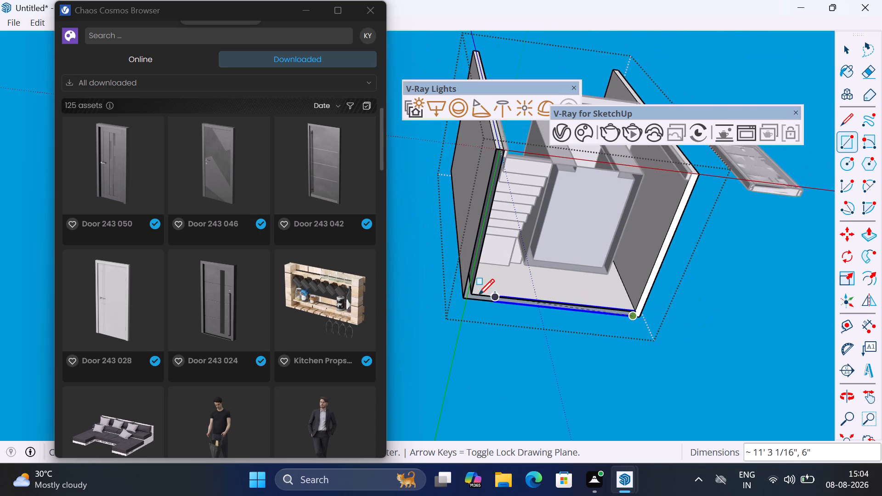
{"action": "scroll", "coordinate": [470, 295], "scroll_direction": "up", "scroll_amount": 18}
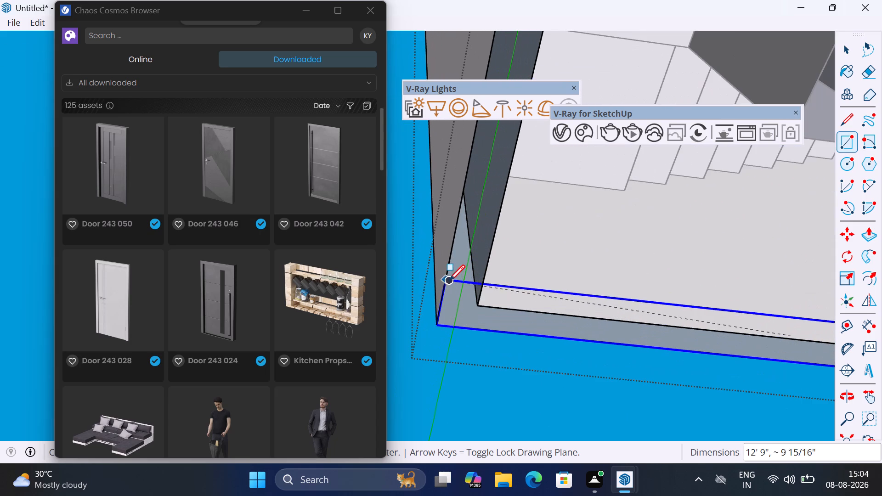
{"action": "left_click", "coordinate": [481, 306]}
Erase the extra edge along the rear wall's inner bottom side and the underside seam at its corner with the wall nearest the door.
{"action": "scroll", "coordinate": [482, 304], "scroll_direction": "up", "scroll_amount": 2}
{"action": "middle_click_drag", "start_coordinate": [482, 304], "coordinate": [474, 349]}
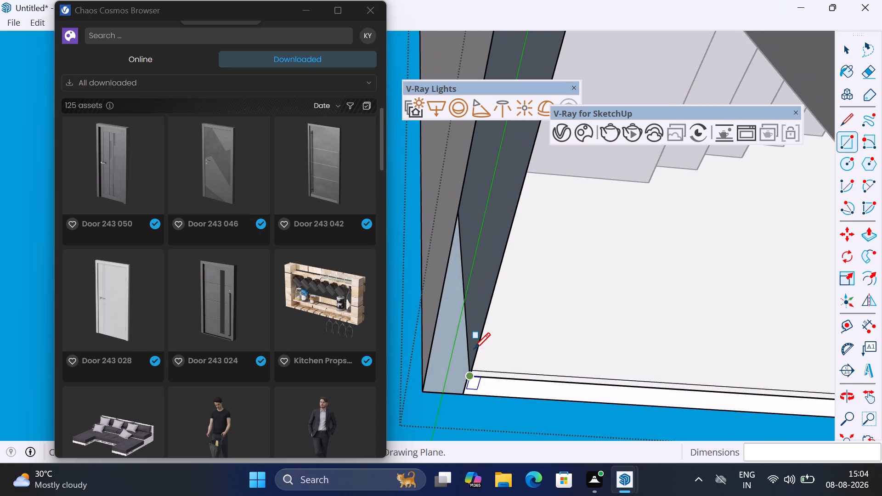
{"action": "scroll", "coordinate": [488, 361], "scroll_direction": "up", "scroll_amount": 6}
{"action": "key", "text": "e"}
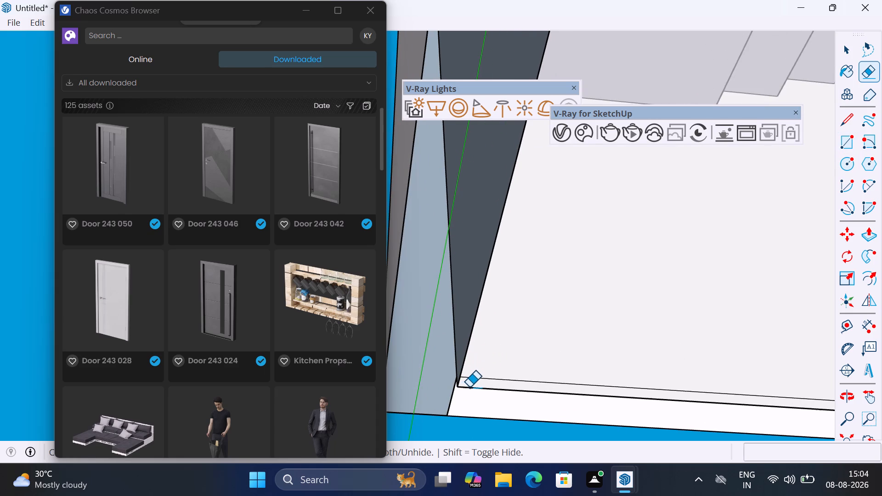
{"action": "left_click", "coordinate": [469, 387]}
{"action": "scroll", "coordinate": [474, 366], "scroll_direction": "down", "scroll_amount": 14}
{"action": "scroll", "coordinate": [481, 346], "scroll_direction": "down", "scroll_amount": 7}
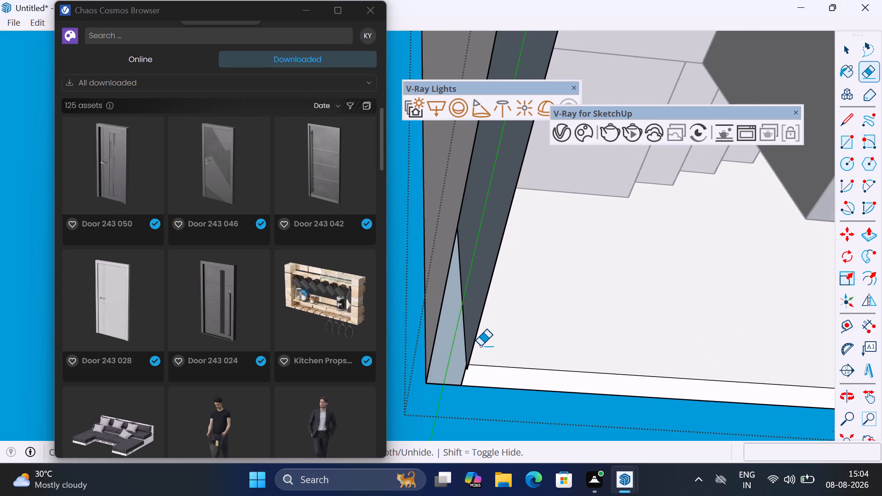
{"action": "scroll", "coordinate": [481, 346], "scroll_direction": "down", "scroll_amount": 8}
{"action": "scroll", "coordinate": [814, 380], "scroll_direction": "up", "scroll_amount": 10}
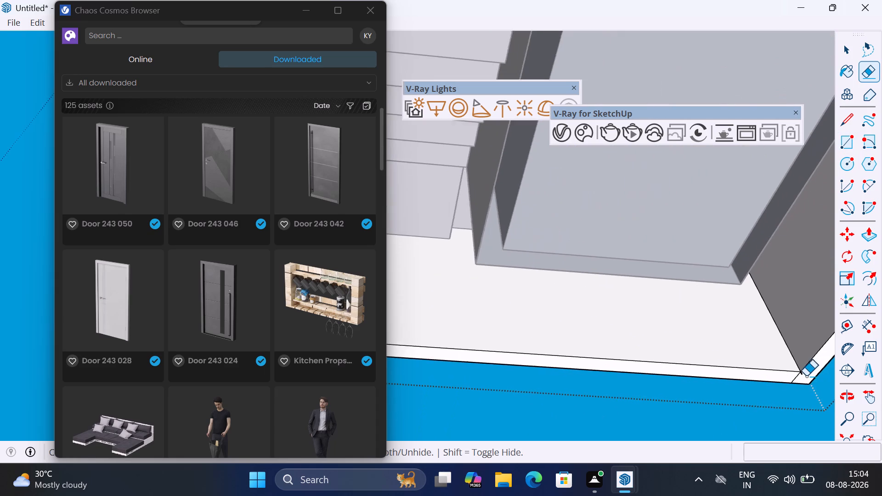
{"action": "scroll", "coordinate": [805, 372], "scroll_direction": "up", "scroll_amount": 6}
{"action": "left_click", "coordinate": [796, 371]}
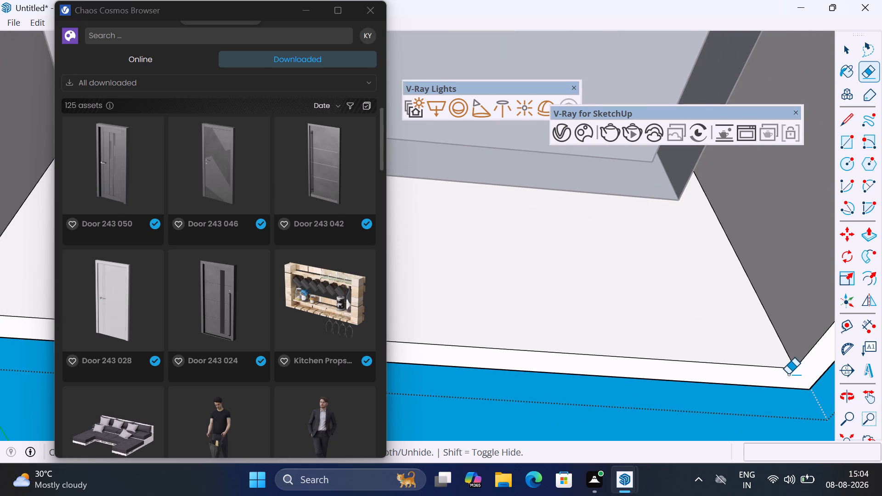
Draw a horizontal 6" by 12' rectangle across the underside of the side wall opposite the door, from the rear corner to its front end.
{"action": "scroll", "coordinate": [807, 360], "scroll_direction": "down", "scroll_amount": 15}
{"action": "scroll", "coordinate": [785, 344], "scroll_direction": "down", "scroll_amount": 7}
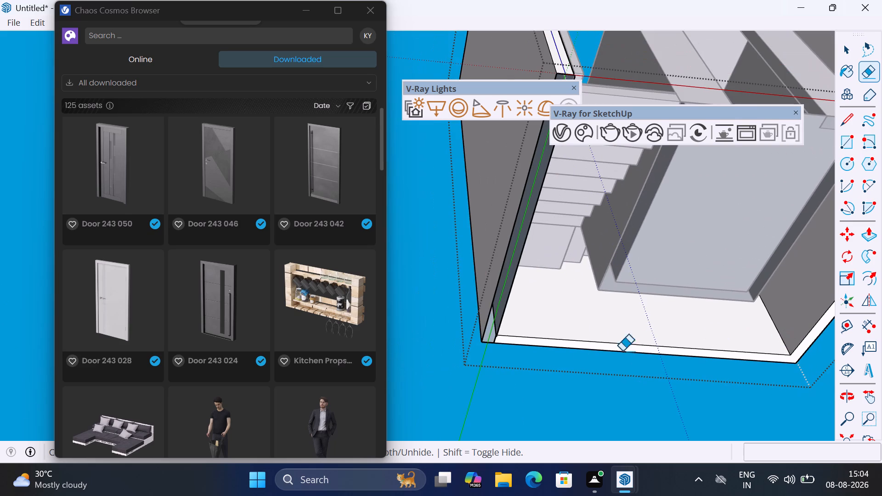
{"action": "key", "text": "r"}
{"action": "left_click", "coordinate": [496, 344]}
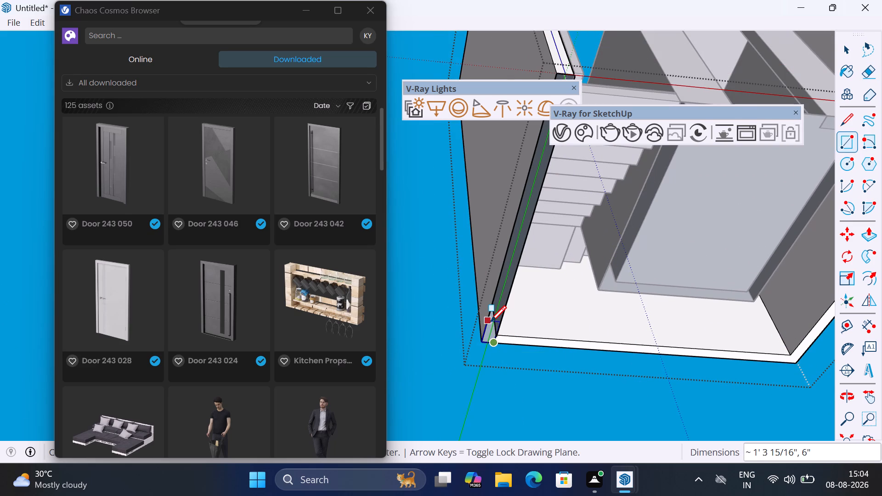
{"action": "key", "text": "Up"}
{"action": "scroll", "coordinate": [490, 321], "scroll_direction": "down", "scroll_amount": 7}
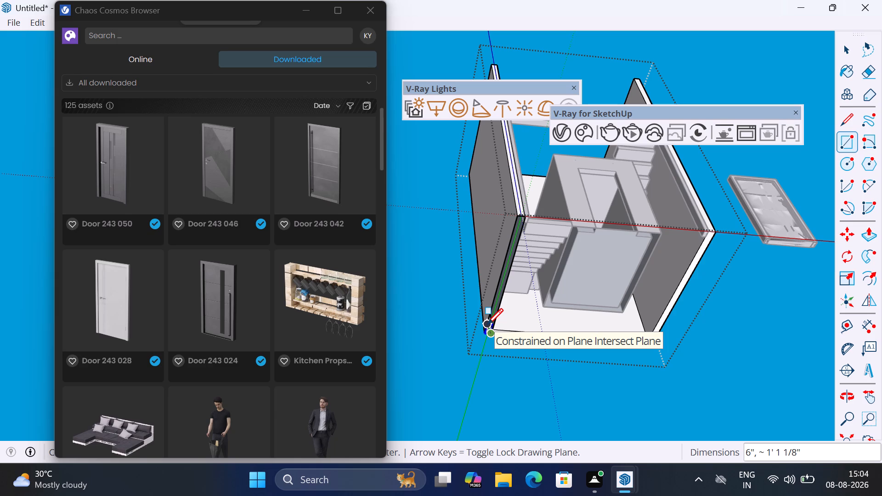
{"action": "scroll", "coordinate": [487, 324], "scroll_direction": "down", "scroll_amount": 5}
{"action": "scroll", "coordinate": [503, 270], "scroll_direction": "up", "scroll_amount": 17}
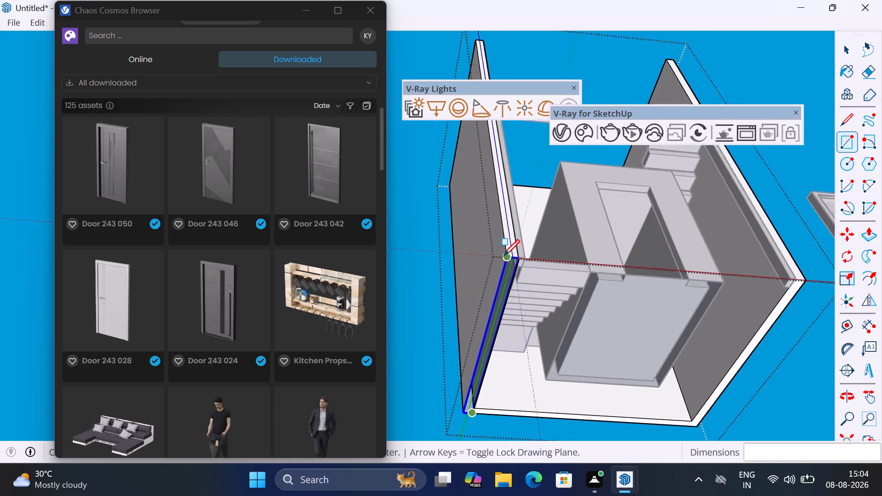
{"action": "scroll", "coordinate": [503, 255], "scroll_direction": "up", "scroll_amount": 14}
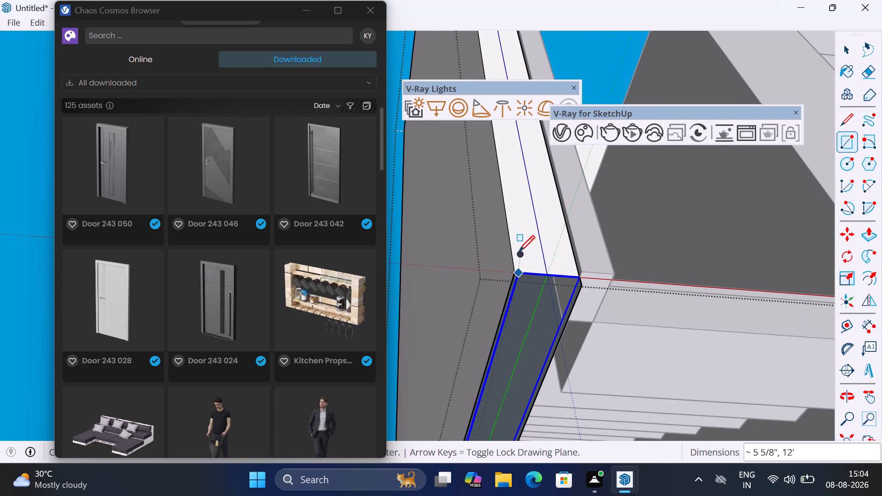
{"action": "left_click", "coordinate": [513, 237]}
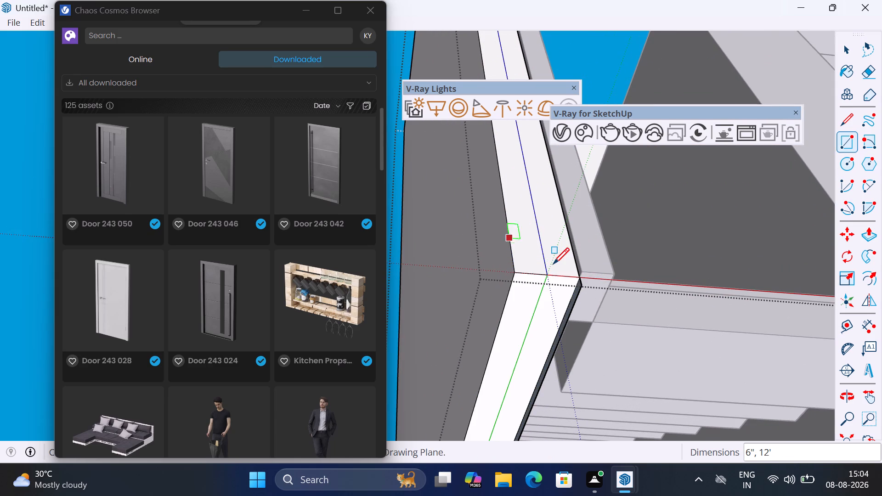
Erase the leftover edge below the front inner corner of the side wall opposite the door.
{"action": "scroll", "coordinate": [554, 265], "scroll_direction": "up", "scroll_amount": 3}
{"action": "middle_click_drag", "start_coordinate": [557, 275], "coordinate": [612, 337]}
{"action": "scroll", "coordinate": [615, 312], "scroll_direction": "down", "scroll_amount": 6}
{"action": "scroll", "coordinate": [637, 234], "scroll_direction": "down", "scroll_amount": 7}
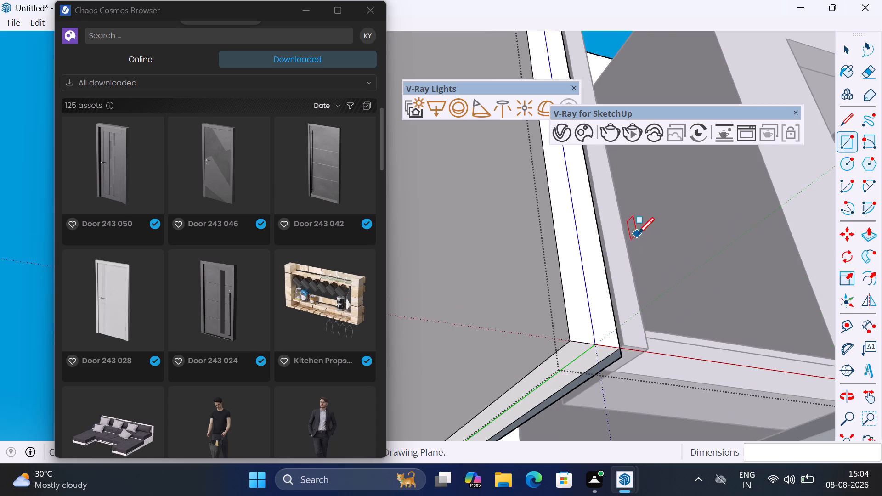
{"action": "scroll", "coordinate": [636, 265], "scroll_direction": "up", "scroll_amount": 1}
{"action": "middle_click_drag", "start_coordinate": [633, 275], "coordinate": [570, 374]}
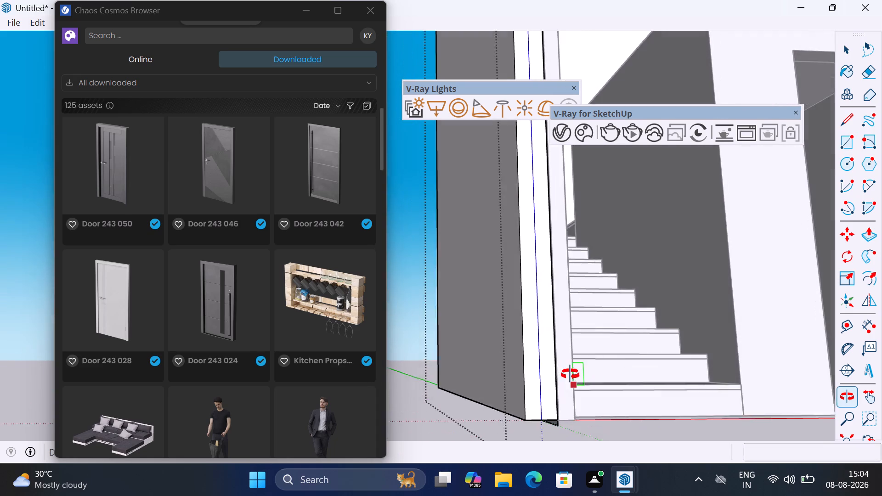
{"action": "middle_click_drag", "start_coordinate": [570, 374], "coordinate": [586, 373]}
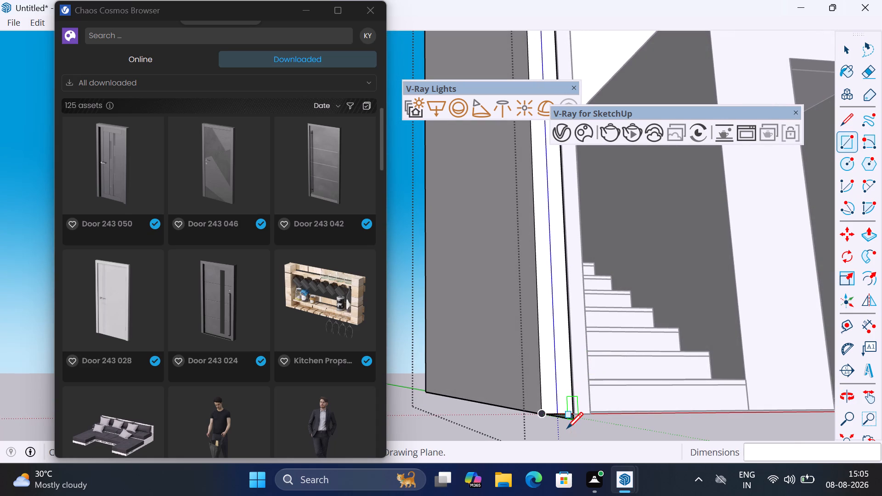
{"action": "key", "text": "e"}
{"action": "left_click", "coordinate": [572, 421]}
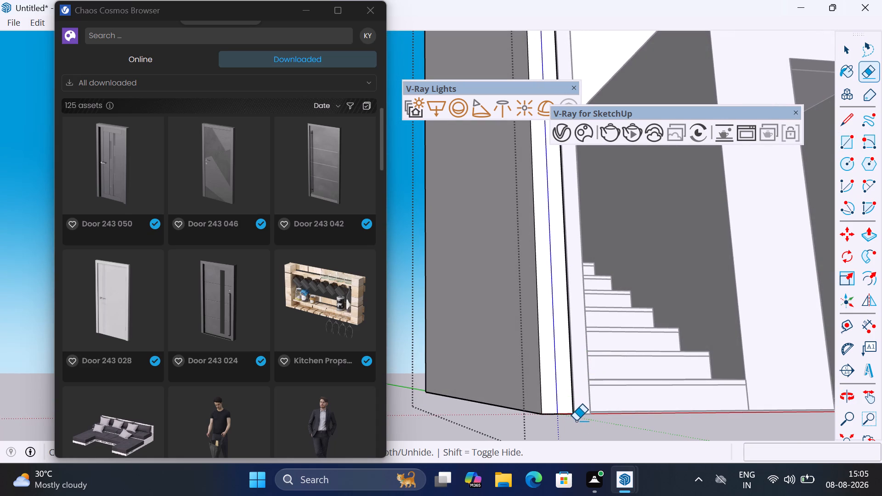
Erase the seam between the undersides of the rear wall and the side wall opposite the door at their corner.
{"action": "scroll", "coordinate": [564, 421], "scroll_direction": "up", "scroll_amount": 8}
{"action": "middle_click_drag", "start_coordinate": [550, 421], "coordinate": [535, 396]}
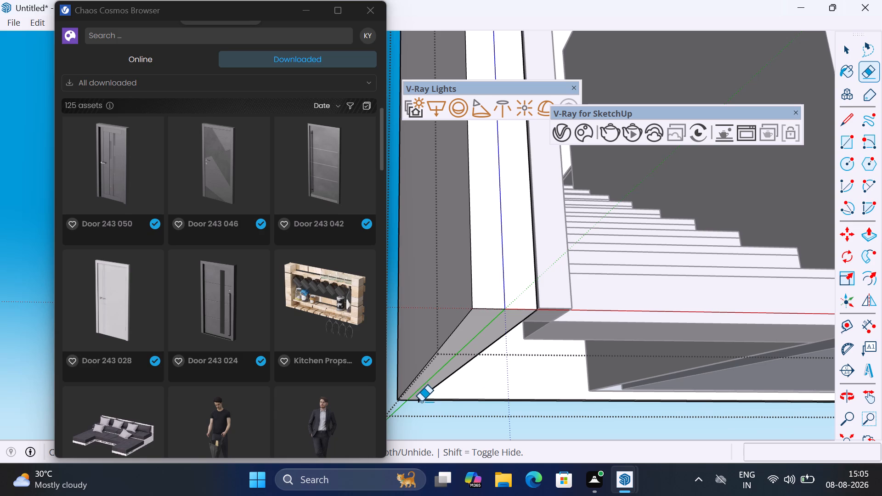
{"action": "scroll", "coordinate": [419, 402], "scroll_direction": "up", "scroll_amount": 2}
{"action": "middle_click_drag", "start_coordinate": [419, 402], "coordinate": [411, 412]}
{"action": "scroll", "coordinate": [424, 398], "scroll_direction": "up", "scroll_amount": 11}
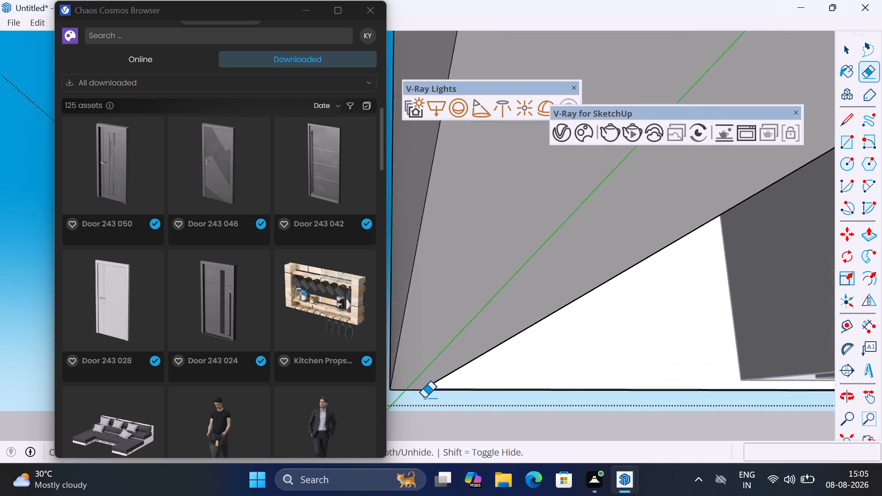
{"action": "scroll", "coordinate": [424, 398], "scroll_direction": "up", "scroll_amount": 6}
{"action": "left_click", "coordinate": [422, 391]}
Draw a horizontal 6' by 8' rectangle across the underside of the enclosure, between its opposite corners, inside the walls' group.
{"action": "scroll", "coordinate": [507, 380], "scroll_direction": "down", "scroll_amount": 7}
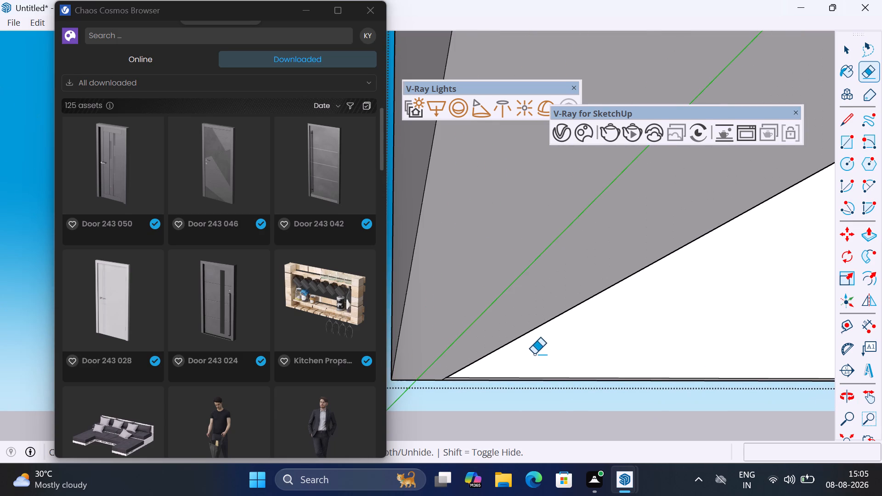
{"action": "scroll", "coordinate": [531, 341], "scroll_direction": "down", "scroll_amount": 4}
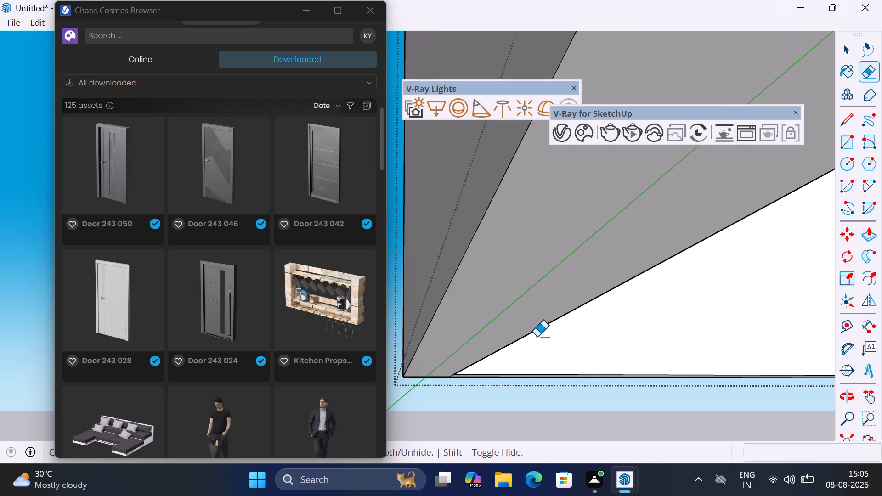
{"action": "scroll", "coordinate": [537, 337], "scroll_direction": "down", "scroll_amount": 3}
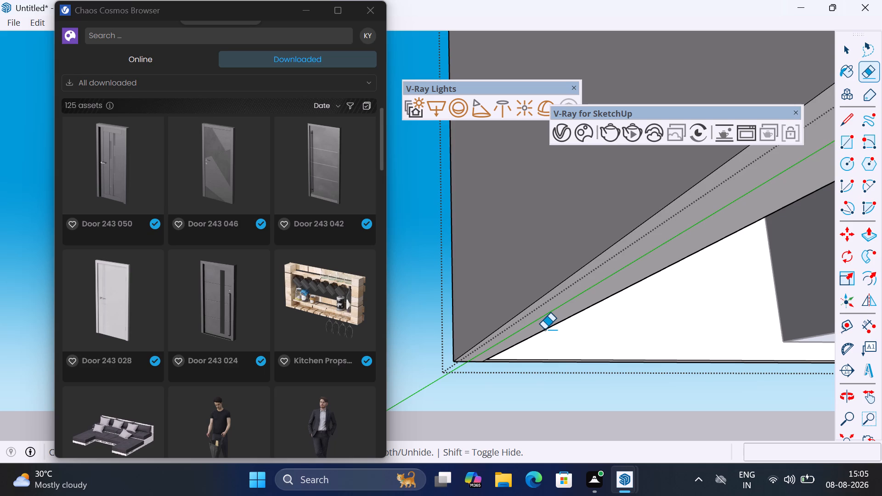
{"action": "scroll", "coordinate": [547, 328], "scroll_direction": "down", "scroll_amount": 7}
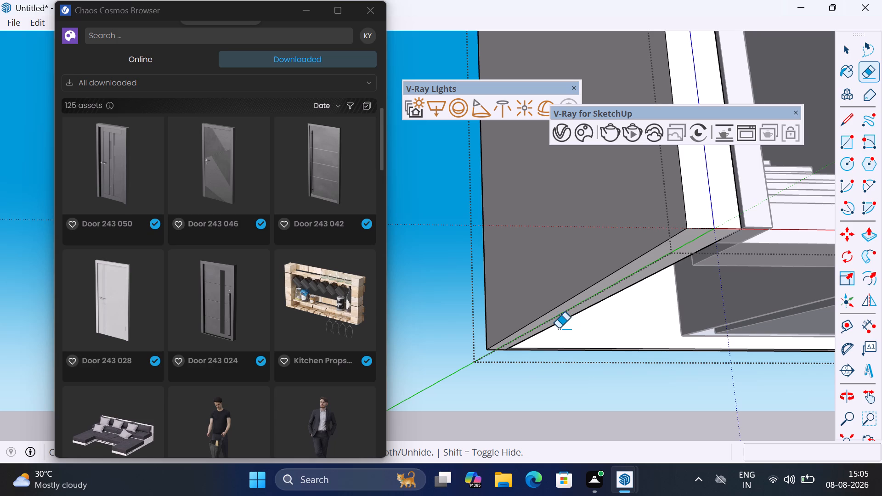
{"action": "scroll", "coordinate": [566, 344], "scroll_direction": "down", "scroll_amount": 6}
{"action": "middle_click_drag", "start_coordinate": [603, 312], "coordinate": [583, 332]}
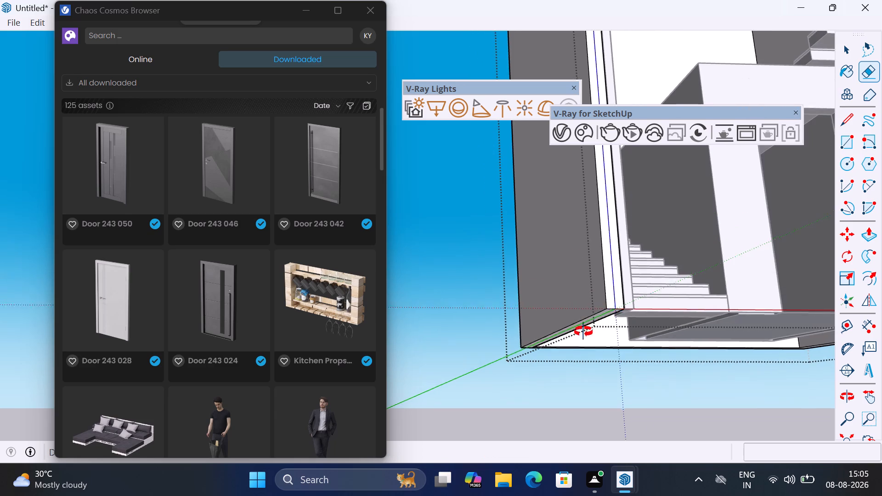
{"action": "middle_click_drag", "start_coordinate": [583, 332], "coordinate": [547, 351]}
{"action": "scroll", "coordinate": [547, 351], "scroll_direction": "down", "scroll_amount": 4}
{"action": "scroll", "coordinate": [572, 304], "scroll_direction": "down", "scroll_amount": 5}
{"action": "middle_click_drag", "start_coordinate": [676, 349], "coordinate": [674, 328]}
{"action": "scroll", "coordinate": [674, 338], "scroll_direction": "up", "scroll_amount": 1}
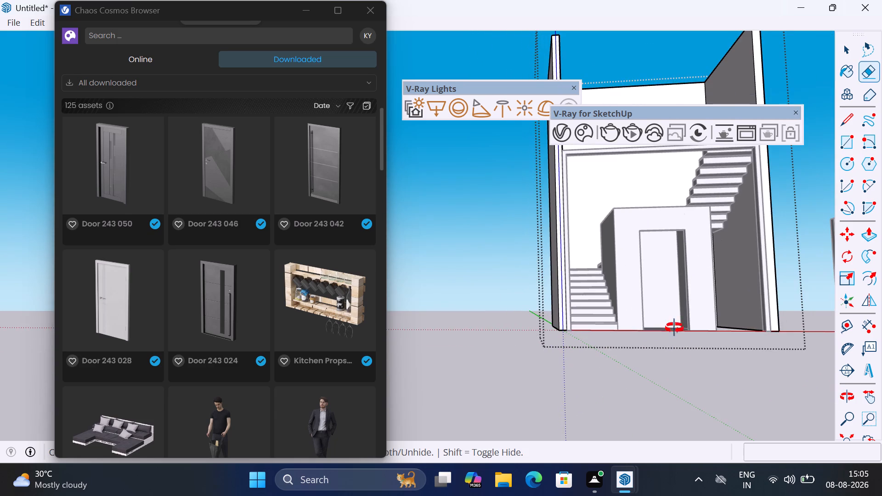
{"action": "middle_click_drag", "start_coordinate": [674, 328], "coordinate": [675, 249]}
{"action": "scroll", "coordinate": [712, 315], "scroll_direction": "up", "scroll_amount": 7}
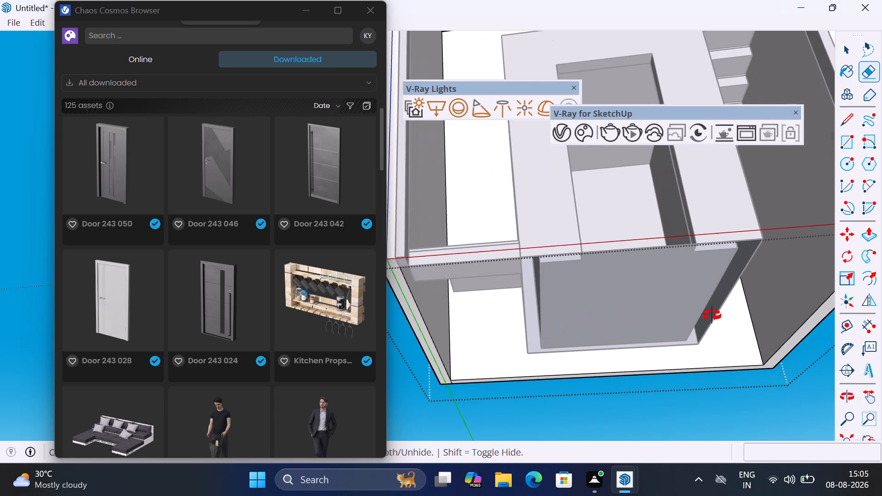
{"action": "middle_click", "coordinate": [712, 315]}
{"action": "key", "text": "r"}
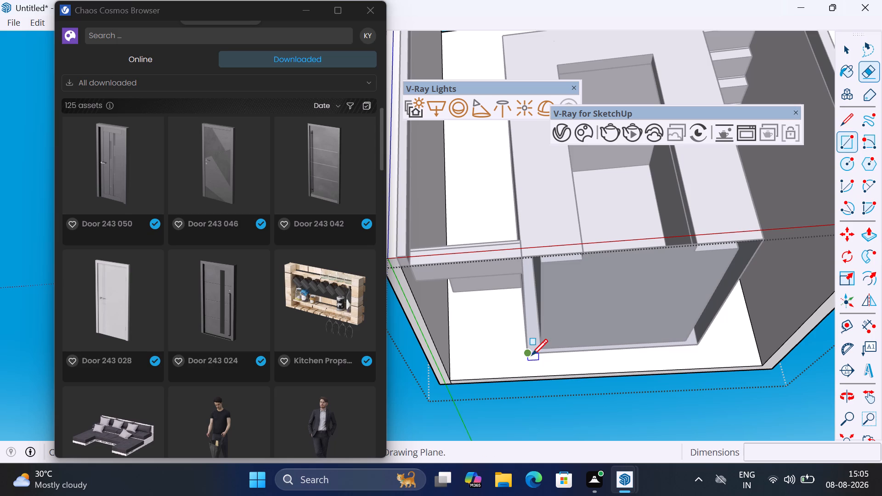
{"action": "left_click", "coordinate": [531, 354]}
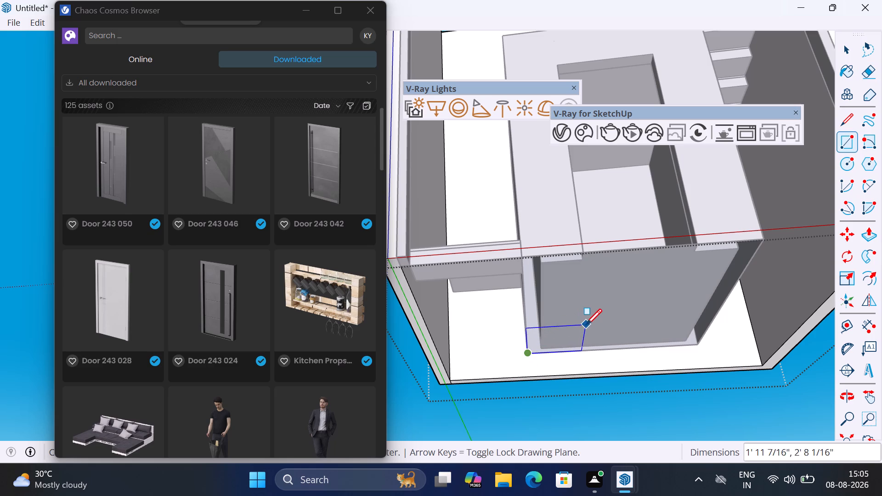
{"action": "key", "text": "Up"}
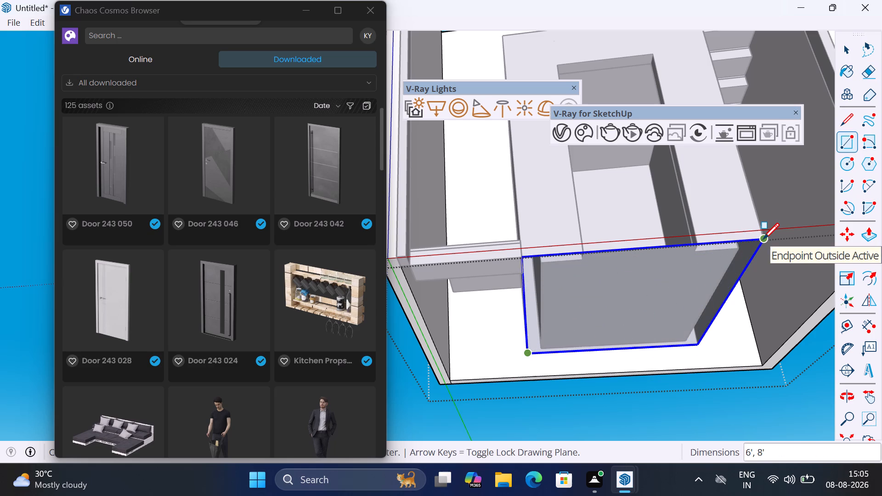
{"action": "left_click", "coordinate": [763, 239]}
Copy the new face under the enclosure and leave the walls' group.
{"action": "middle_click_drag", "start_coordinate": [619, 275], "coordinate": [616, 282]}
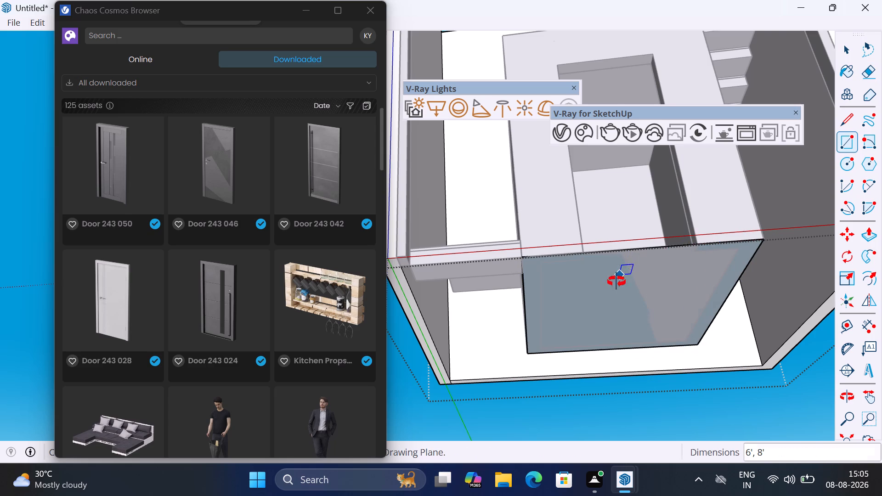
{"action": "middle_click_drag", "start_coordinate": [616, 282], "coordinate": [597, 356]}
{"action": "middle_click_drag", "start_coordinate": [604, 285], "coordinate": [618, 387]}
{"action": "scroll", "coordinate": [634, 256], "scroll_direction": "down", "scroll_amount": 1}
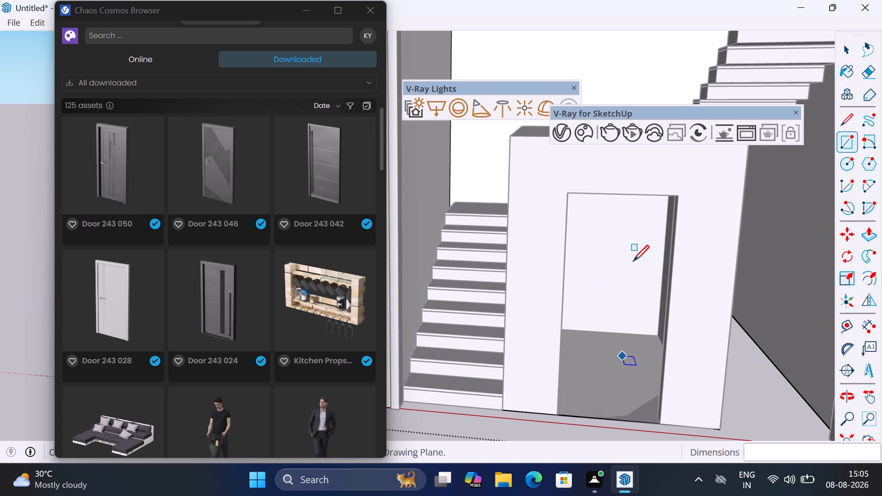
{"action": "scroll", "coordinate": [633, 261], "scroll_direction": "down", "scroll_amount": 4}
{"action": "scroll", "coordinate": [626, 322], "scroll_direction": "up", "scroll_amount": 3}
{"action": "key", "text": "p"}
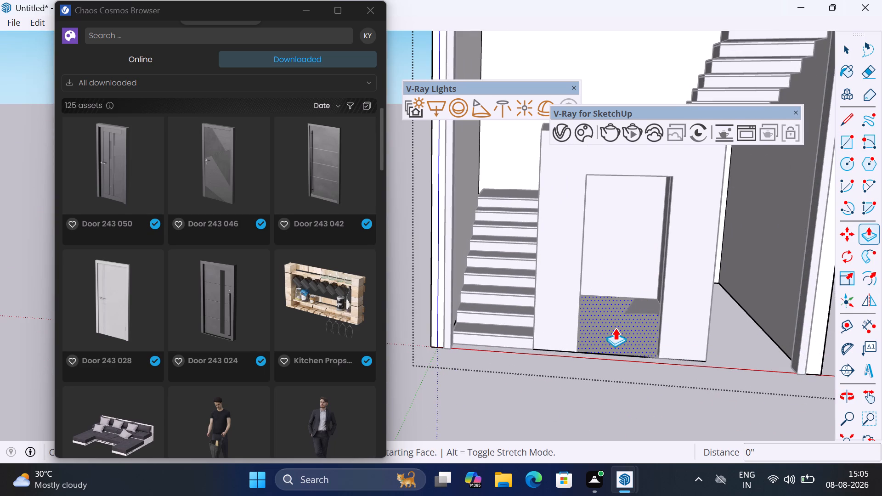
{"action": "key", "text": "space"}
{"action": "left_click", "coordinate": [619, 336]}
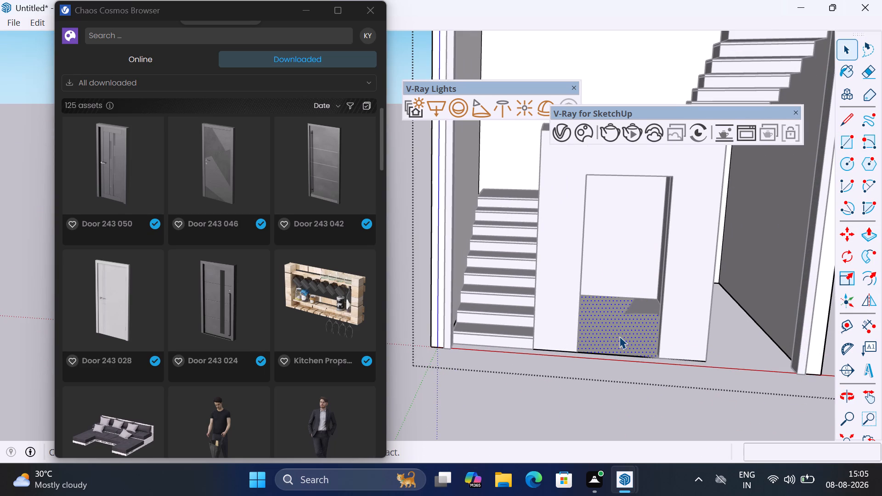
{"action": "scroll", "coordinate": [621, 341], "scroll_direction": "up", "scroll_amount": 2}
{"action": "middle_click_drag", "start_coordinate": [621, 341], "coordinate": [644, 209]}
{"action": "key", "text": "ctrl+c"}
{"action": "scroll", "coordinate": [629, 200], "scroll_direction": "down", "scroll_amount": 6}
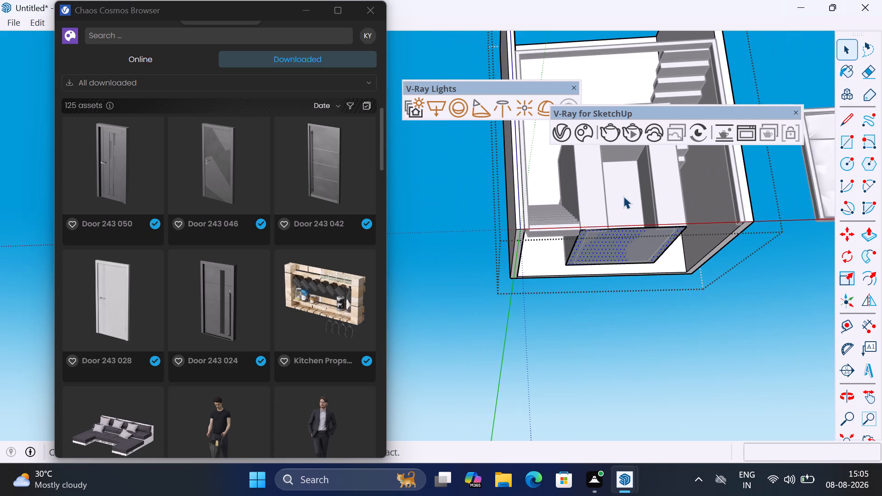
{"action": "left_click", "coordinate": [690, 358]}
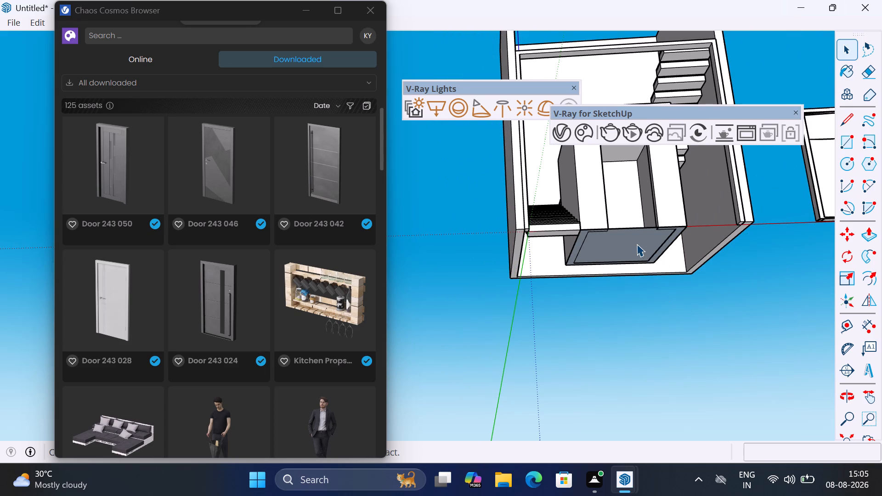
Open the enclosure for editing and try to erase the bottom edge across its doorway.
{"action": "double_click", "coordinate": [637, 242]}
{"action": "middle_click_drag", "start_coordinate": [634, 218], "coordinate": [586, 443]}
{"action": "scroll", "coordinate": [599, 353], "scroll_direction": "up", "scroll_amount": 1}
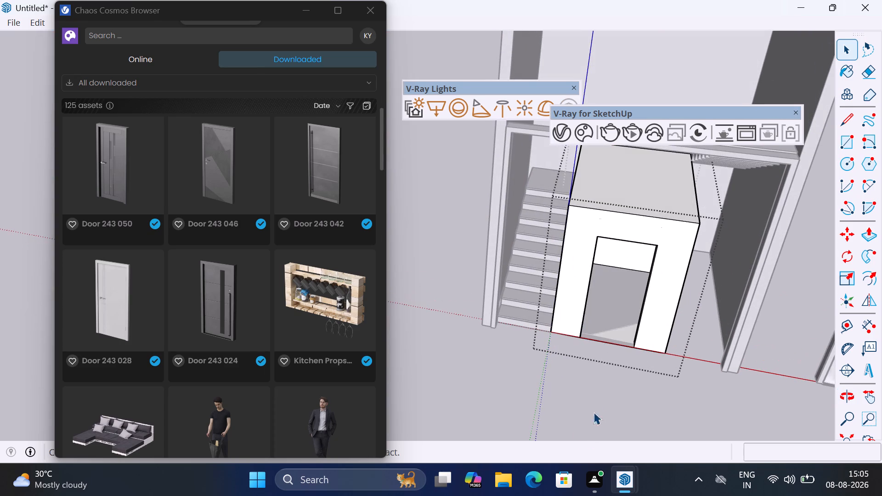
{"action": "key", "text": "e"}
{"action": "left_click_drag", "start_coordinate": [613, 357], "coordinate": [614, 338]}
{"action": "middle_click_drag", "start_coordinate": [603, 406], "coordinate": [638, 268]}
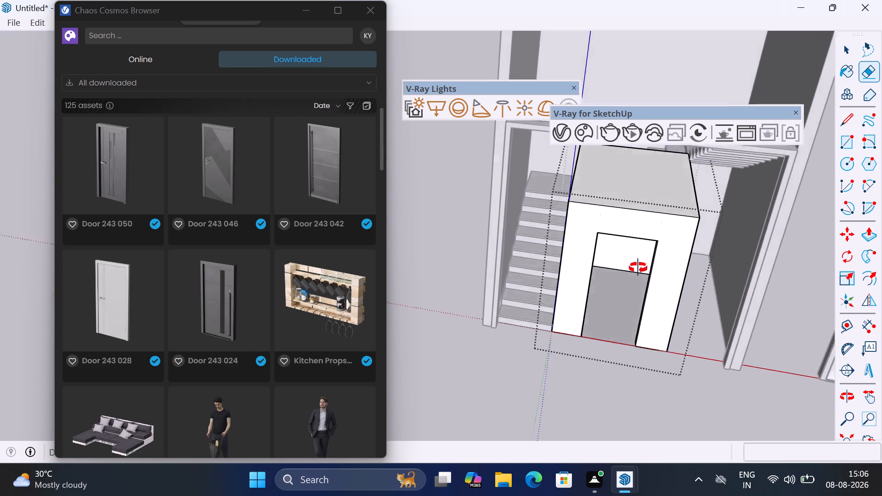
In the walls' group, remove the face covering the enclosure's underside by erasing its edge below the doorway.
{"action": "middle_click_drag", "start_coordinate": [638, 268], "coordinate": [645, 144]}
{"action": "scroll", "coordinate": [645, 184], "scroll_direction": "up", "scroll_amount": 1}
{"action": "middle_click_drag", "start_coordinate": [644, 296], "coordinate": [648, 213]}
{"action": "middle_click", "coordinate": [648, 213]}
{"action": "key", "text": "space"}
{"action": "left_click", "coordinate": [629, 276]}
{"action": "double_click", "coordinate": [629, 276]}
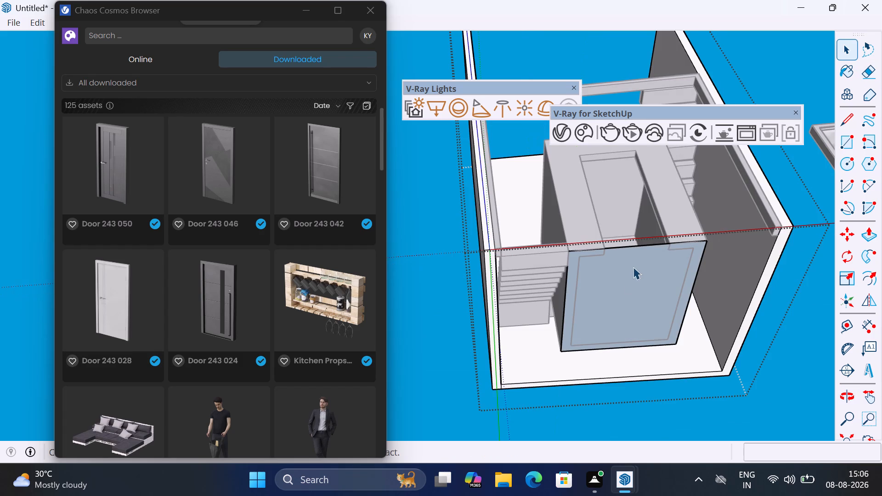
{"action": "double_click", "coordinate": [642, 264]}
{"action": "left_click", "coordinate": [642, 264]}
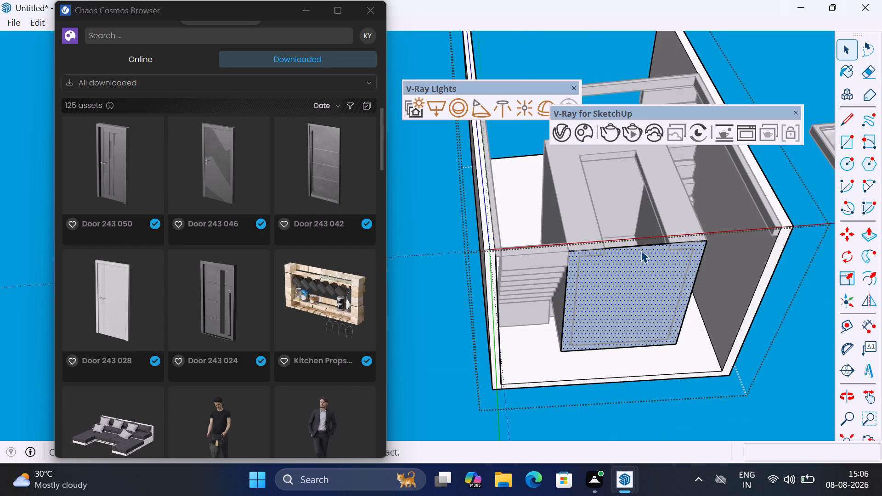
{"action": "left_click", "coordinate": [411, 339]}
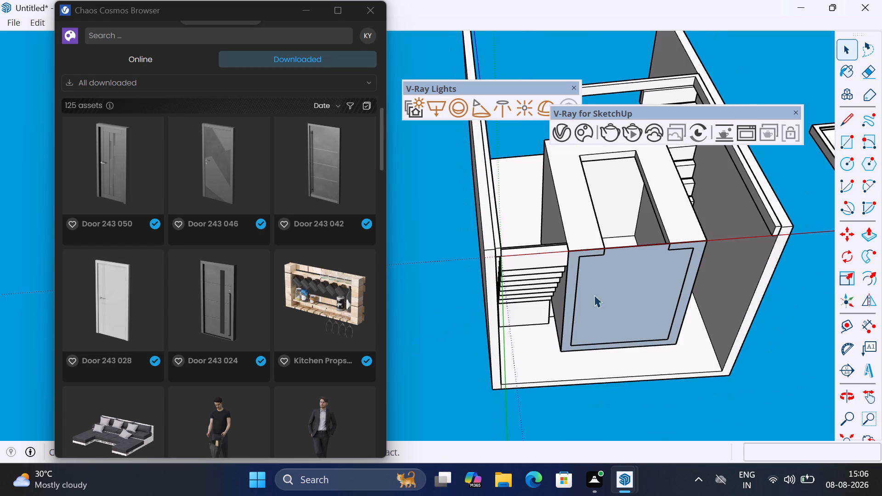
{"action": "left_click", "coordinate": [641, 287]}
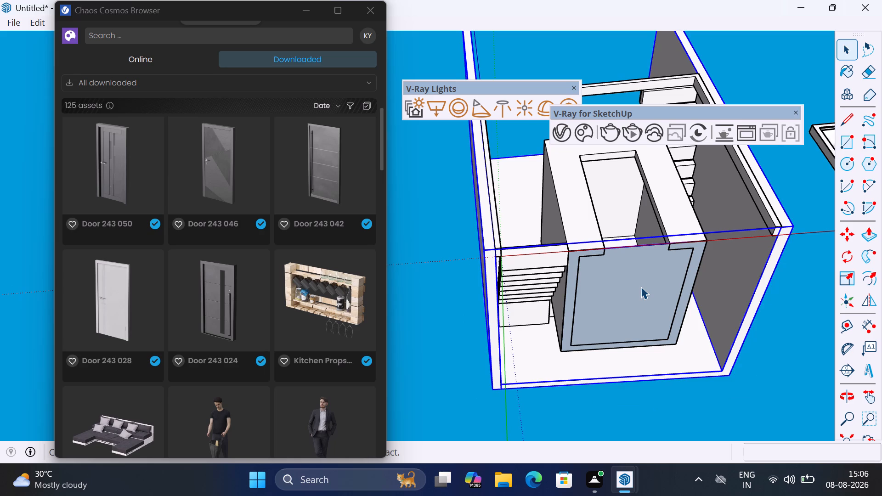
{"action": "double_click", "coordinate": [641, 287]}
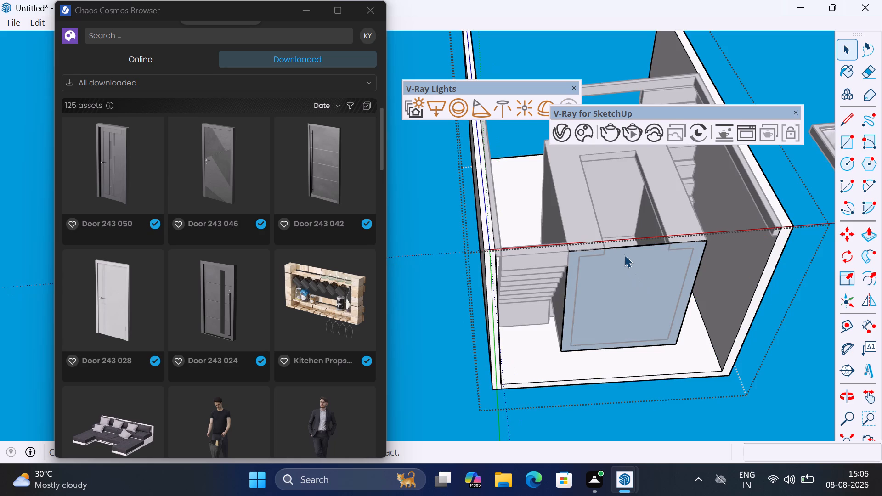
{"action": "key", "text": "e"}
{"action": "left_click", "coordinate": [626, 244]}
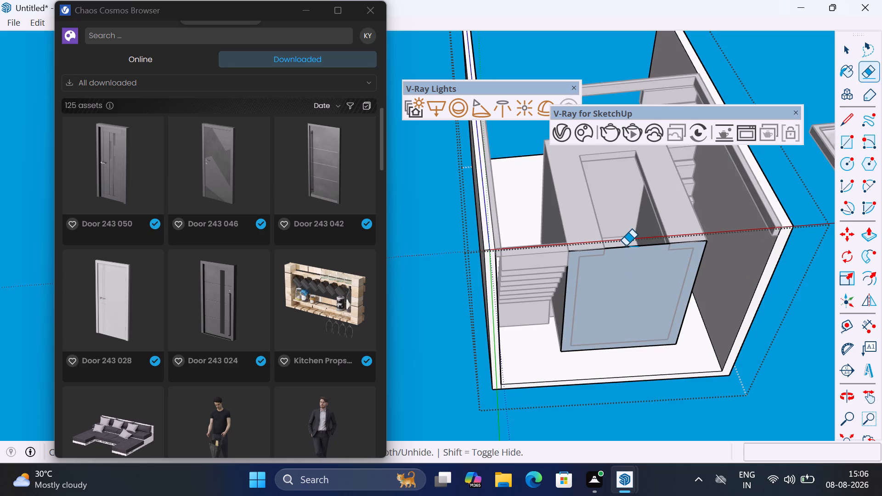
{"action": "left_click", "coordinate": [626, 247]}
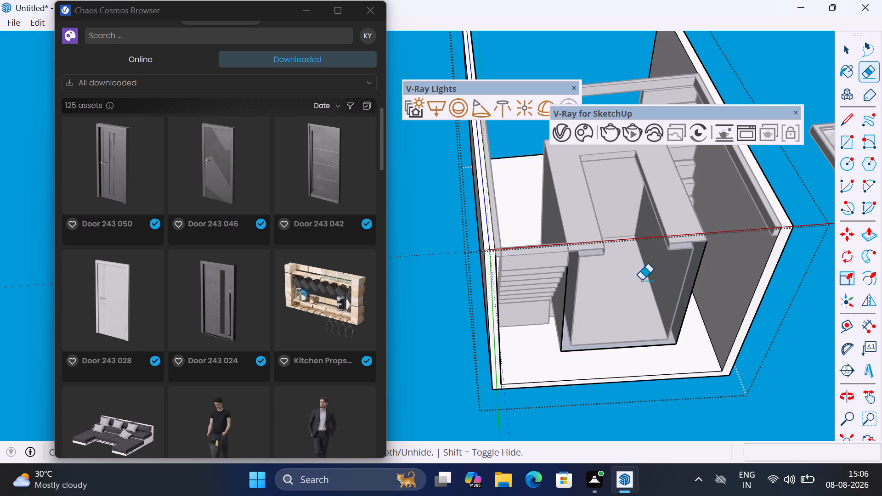
Open the enclosure for editing and draw a horizontal 8' by 6' rectangle across its underside, from corner to opposite corner.
{"action": "key", "text": "space"}
{"action": "left_click", "coordinate": [800, 398]}
{"action": "triple_click", "coordinate": [672, 258]}
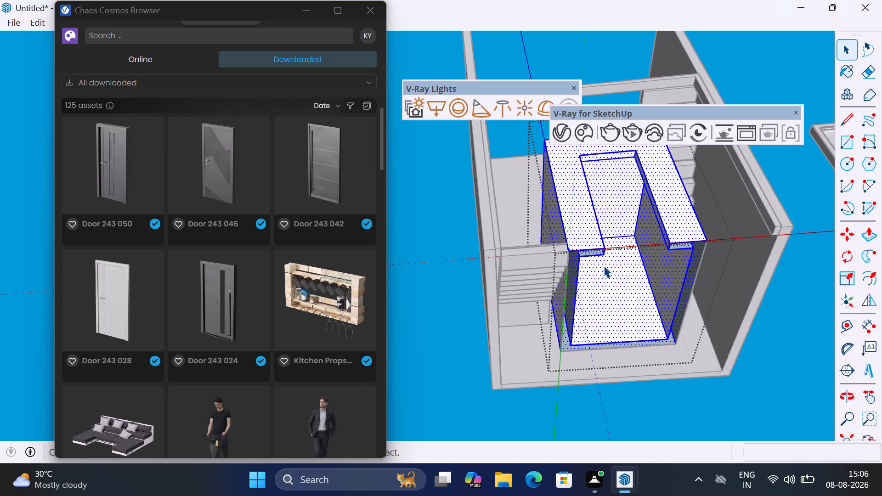
{"action": "key", "text": "r"}
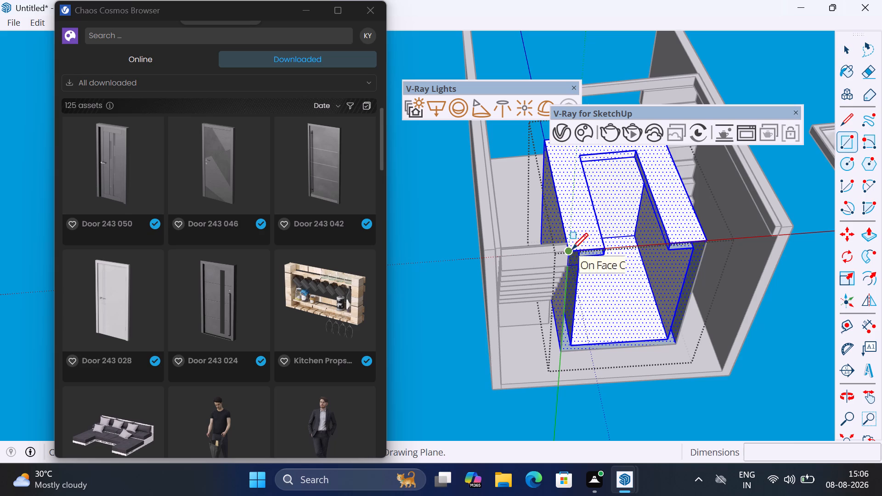
{"action": "left_click", "coordinate": [572, 249]}
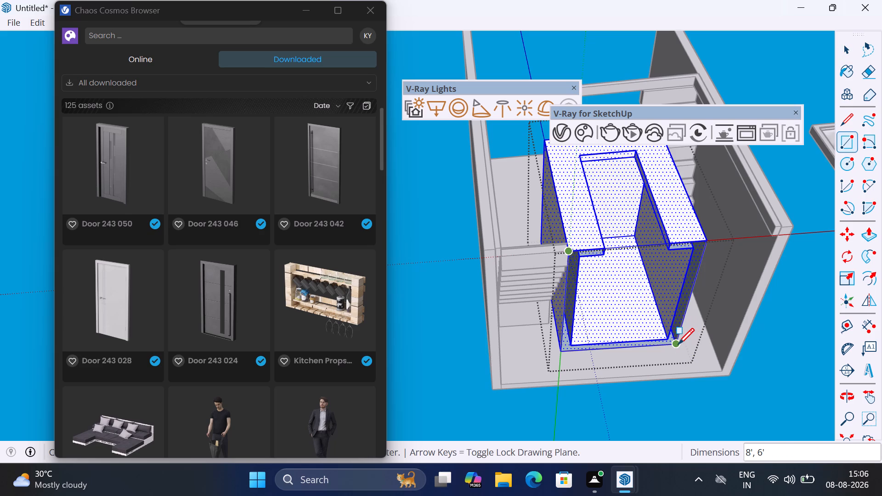
{"action": "key", "text": "Up"}
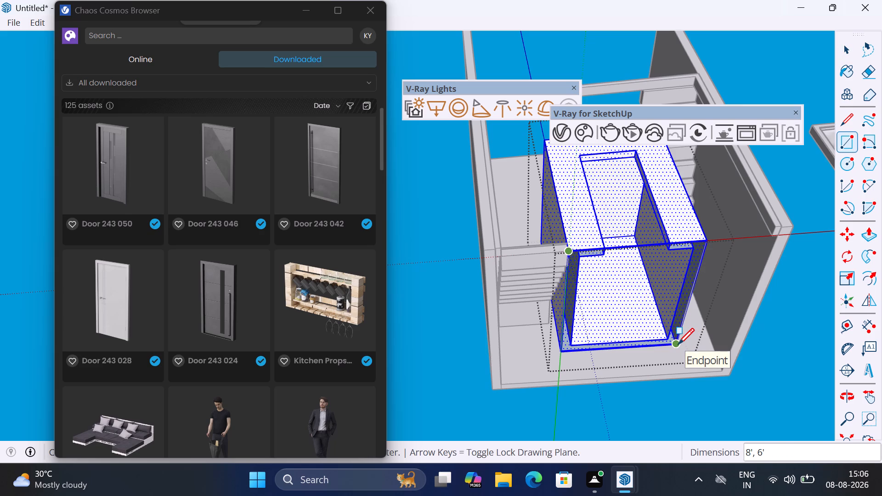
{"action": "left_click", "coordinate": [678, 344]}
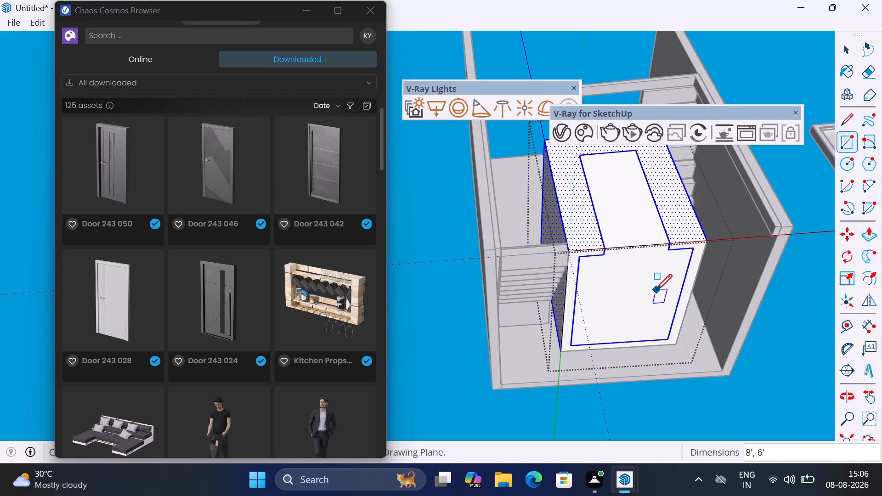
Delete the face filling the enclosure's doorway opening.
{"action": "middle_click_drag", "start_coordinate": [646, 228], "coordinate": [617, 315]}
{"action": "key", "text": "space"}
{"action": "left_click", "coordinate": [615, 274]}
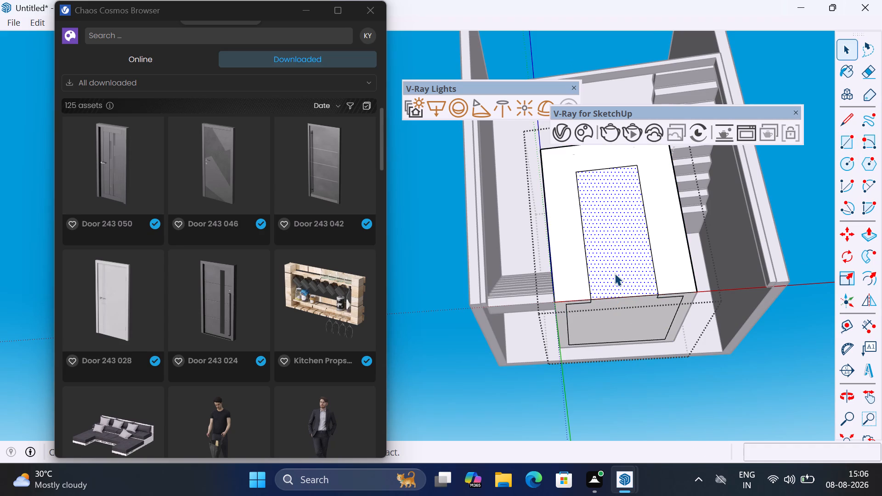
{"action": "key", "text": "Delete"}
Copy the enclosure's underside face, and remove the original by erasing its edge across the doorway.
{"action": "middle_click_drag", "start_coordinate": [629, 306], "coordinate": [643, 258]}
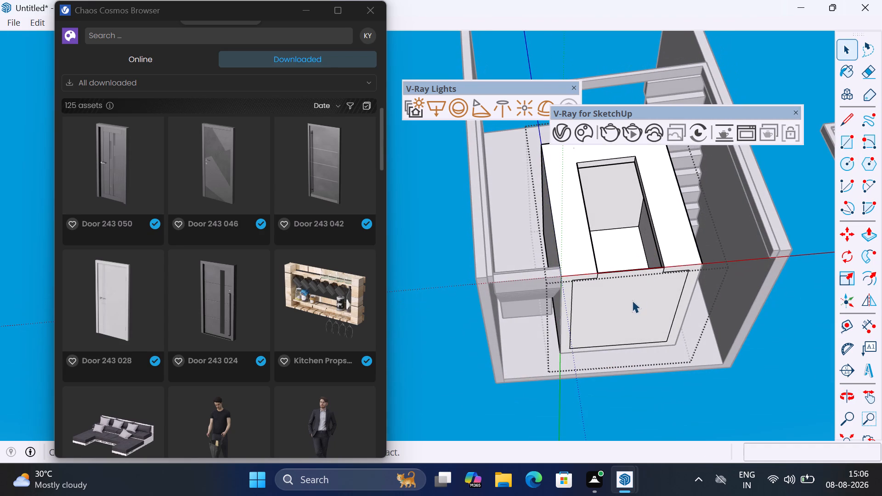
{"action": "left_click", "coordinate": [631, 302]}
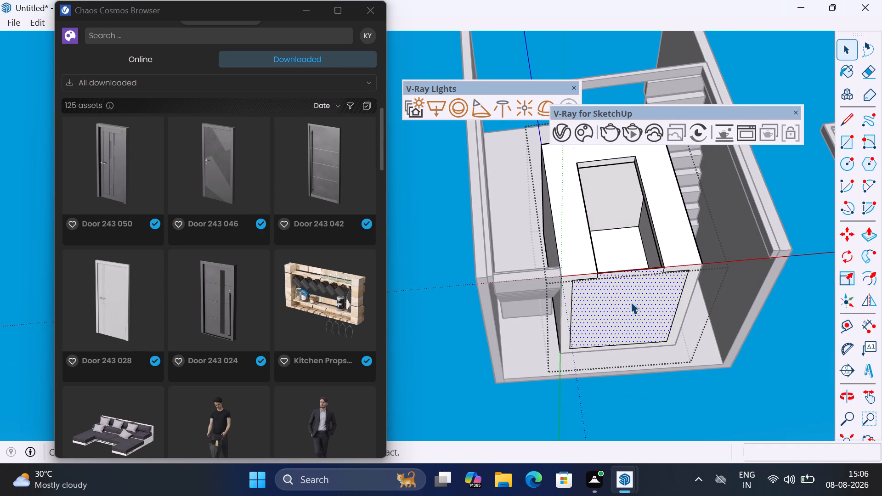
{"action": "key", "text": "ctrl+c"}
{"action": "middle_click_drag", "start_coordinate": [642, 277], "coordinate": [613, 445]}
{"action": "middle_click_drag", "start_coordinate": [611, 349], "coordinate": [609, 368]}
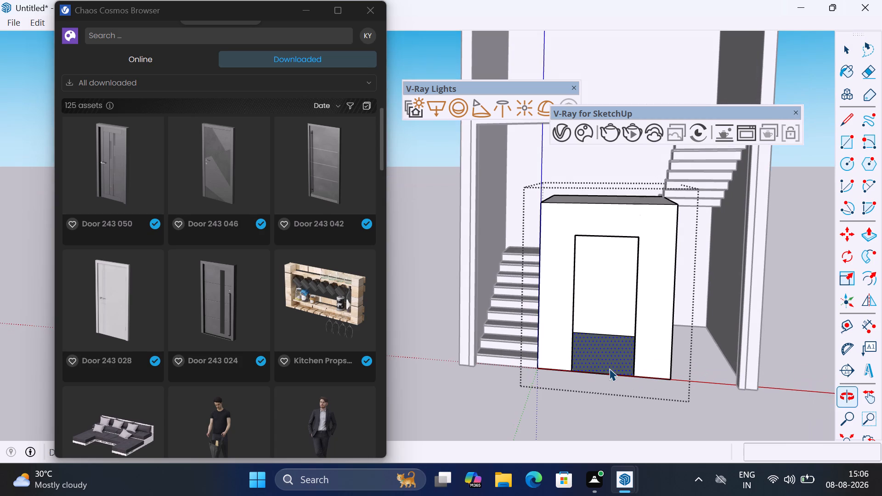
{"action": "key", "text": "r"}
{"action": "key", "text": "e"}
{"action": "left_click_drag", "start_coordinate": [603, 381], "coordinate": [610, 351]}
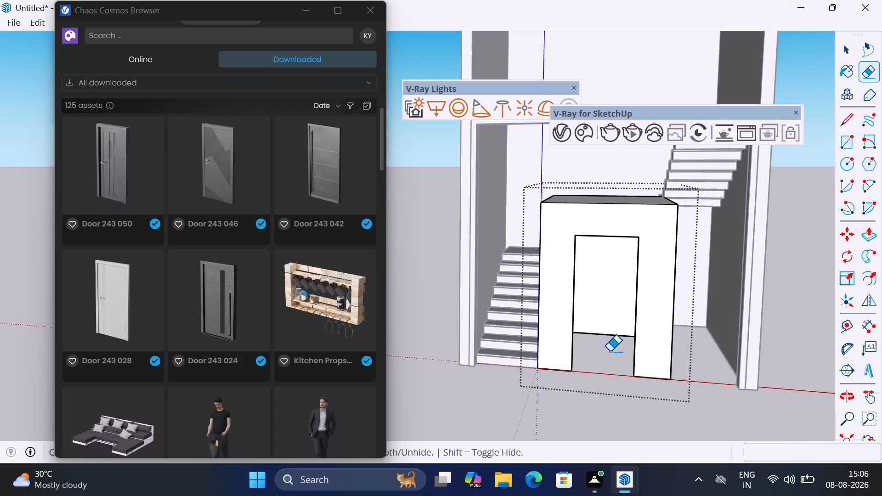
Leave the enclosure, create a new empty group and paste the copied underside face in place inside it.
{"action": "key", "text": "space"}
{"action": "left_click", "coordinate": [480, 411]}
{"action": "right_click", "coordinate": [446, 379]}
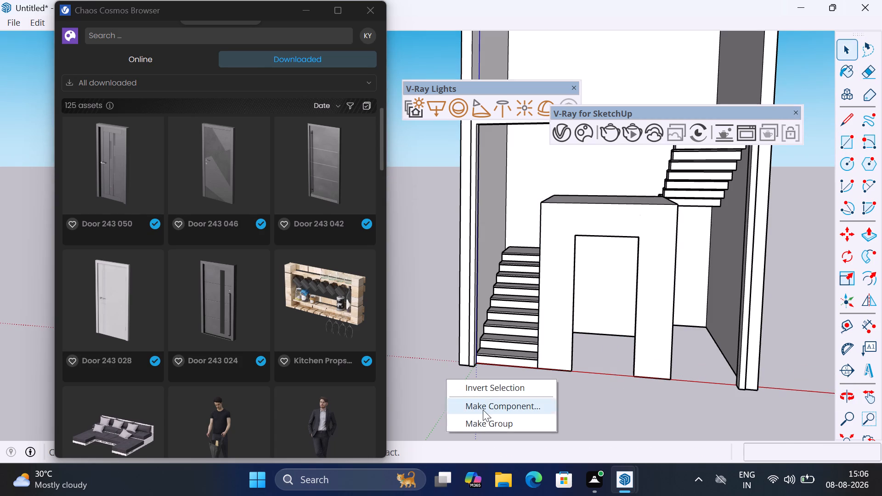
{"action": "left_click", "coordinate": [491, 425]}
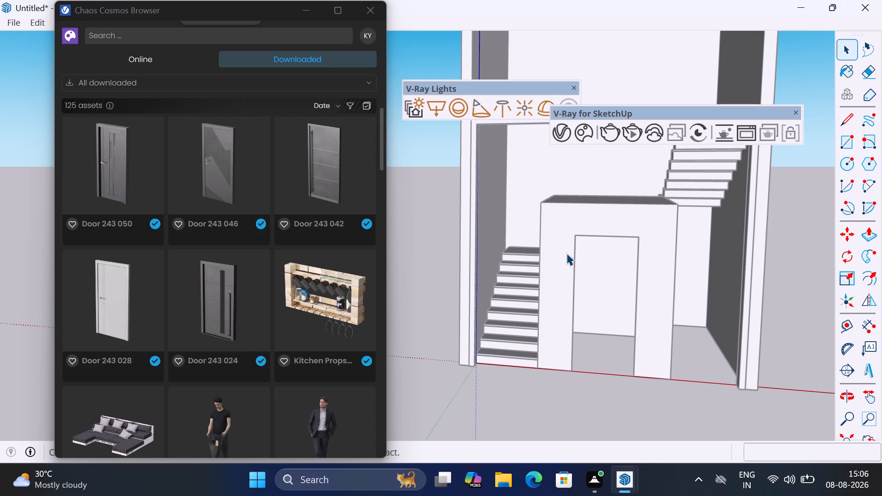
{"action": "left_click", "coordinate": [308, 14]}
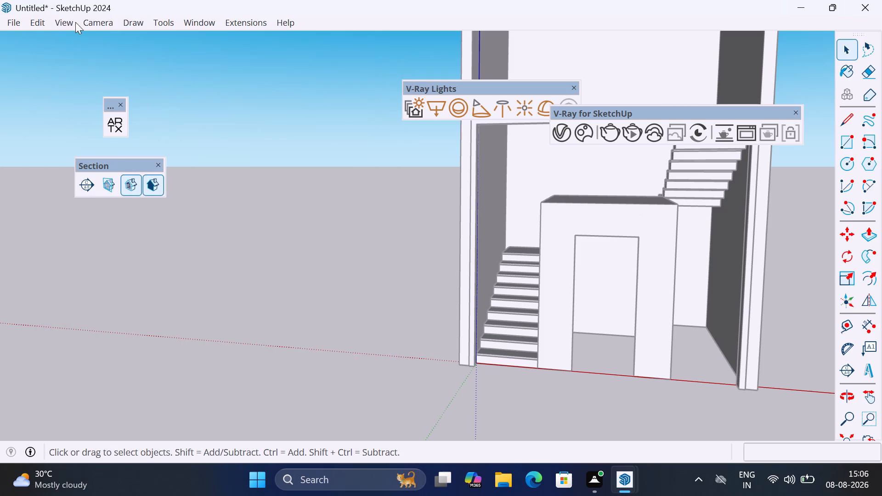
{"action": "left_click", "coordinate": [38, 19]}
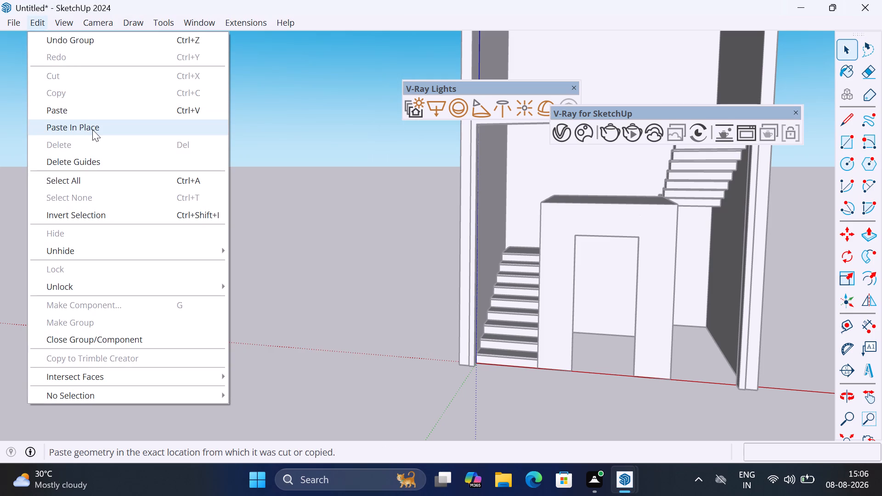
{"action": "left_click", "coordinate": [92, 130]}
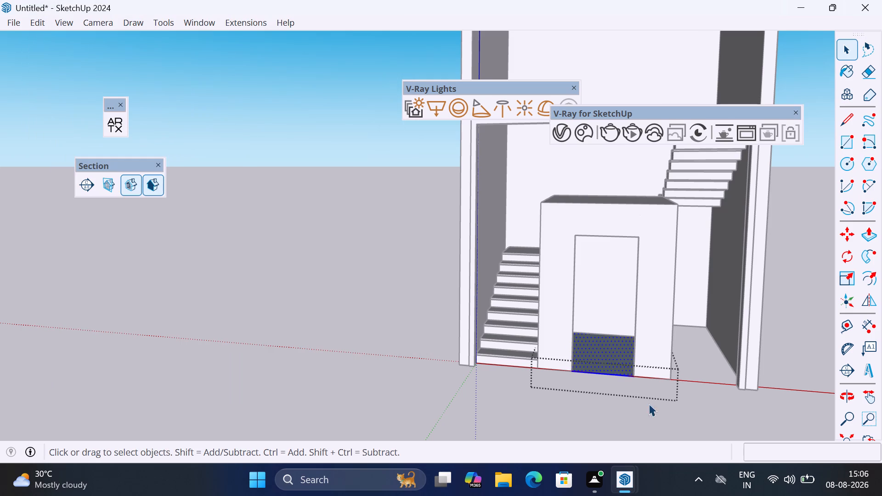
Push/Pull the pasted face 1" downward to form a thin floor slab beneath the enclosure.
{"action": "scroll", "coordinate": [638, 395], "scroll_direction": "up", "scroll_amount": 4}
{"action": "scroll", "coordinate": [591, 371], "scroll_direction": "up", "scroll_amount": 4}
{"action": "middle_click_drag", "start_coordinate": [591, 371], "coordinate": [623, 371]}
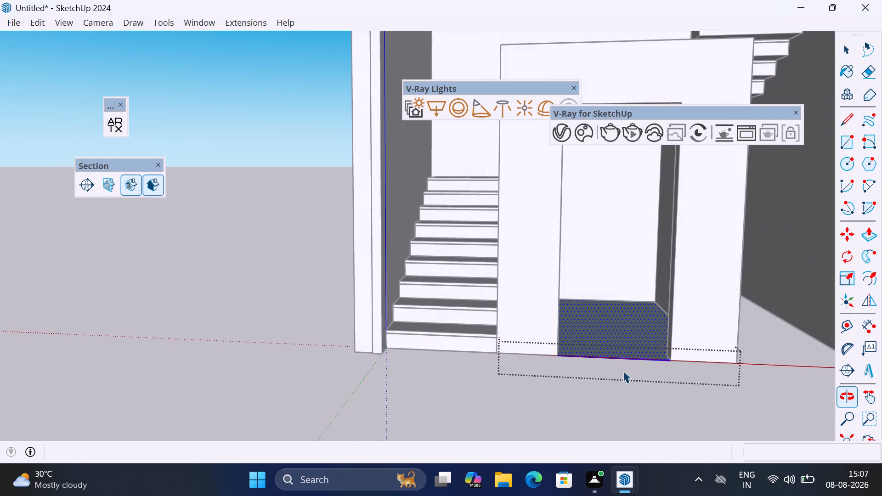
{"action": "scroll", "coordinate": [608, 376], "scroll_direction": "up", "scroll_amount": 2}
{"action": "middle_click_drag", "start_coordinate": [608, 376], "coordinate": [609, 370]}
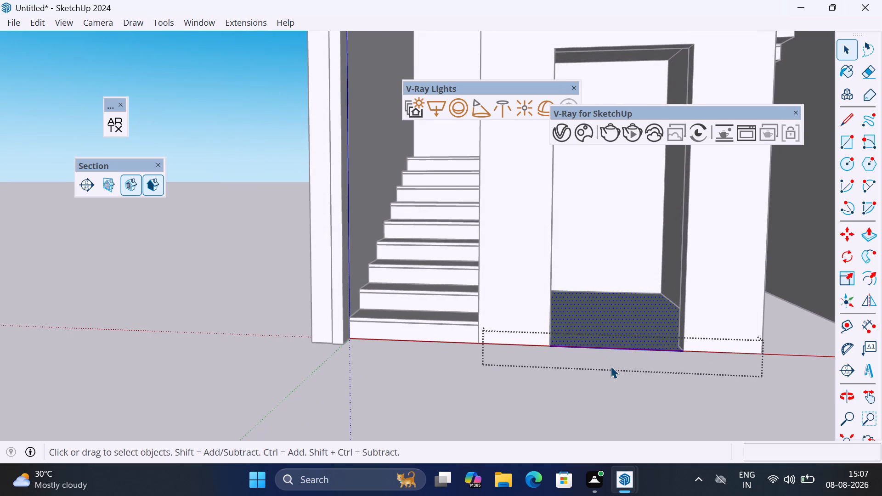
{"action": "key", "text": "p"}
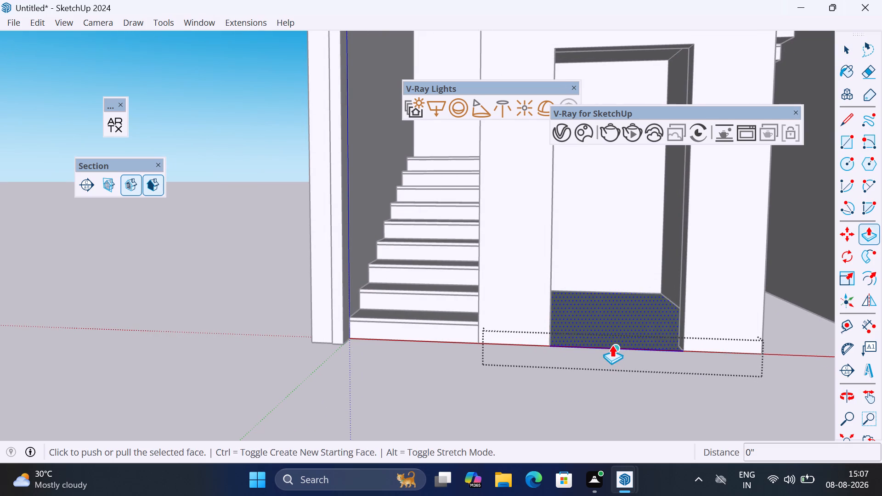
{"action": "left_click", "coordinate": [612, 345]}
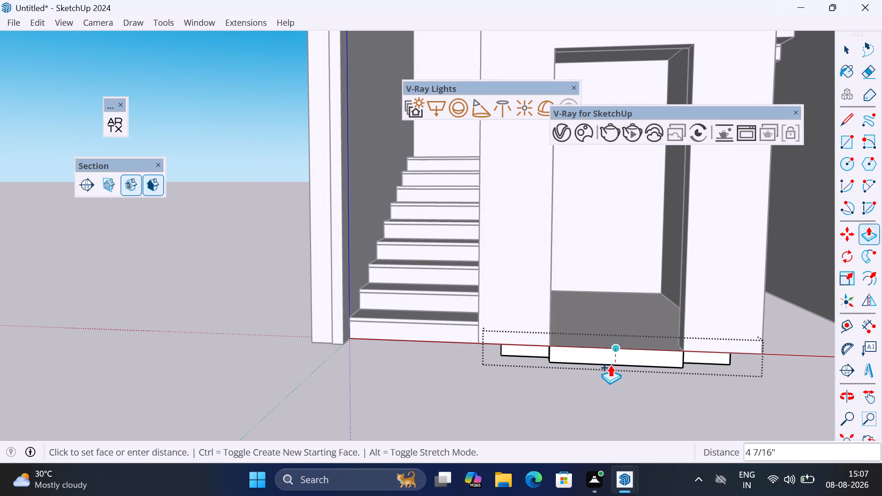
{"action": "type", "text": "1\""}
{"action": "key", "text": "Return"}
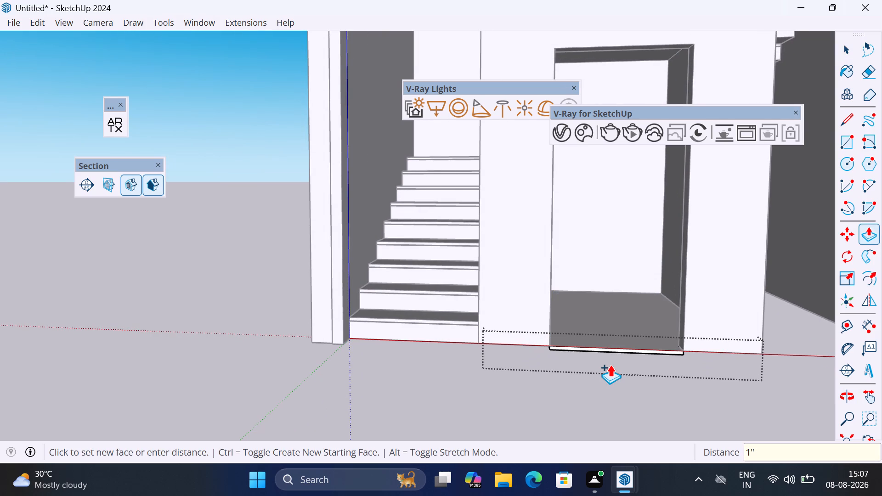
Copy the bottom face of the 1" slab and paste it in place inside another new group.
{"action": "scroll", "coordinate": [616, 349], "scroll_direction": "down", "scroll_amount": 4}
{"action": "scroll", "coordinate": [628, 371], "scroll_direction": "up", "scroll_amount": 1}
{"action": "middle_click_drag", "start_coordinate": [626, 371], "coordinate": [620, 255]}
{"action": "middle_click_drag", "start_coordinate": [605, 282], "coordinate": [605, 254]}
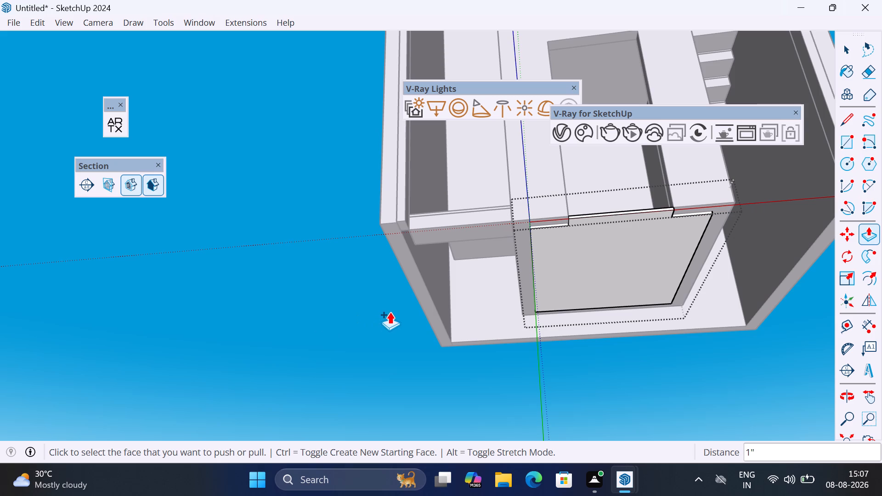
{"action": "key", "text": "space"}
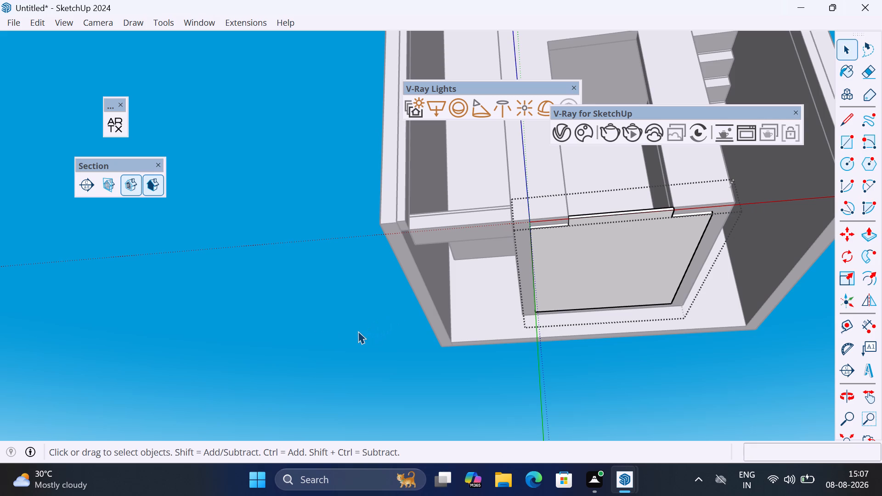
{"action": "left_click", "coordinate": [590, 266]}
{"action": "key", "text": "ctrl+c"}
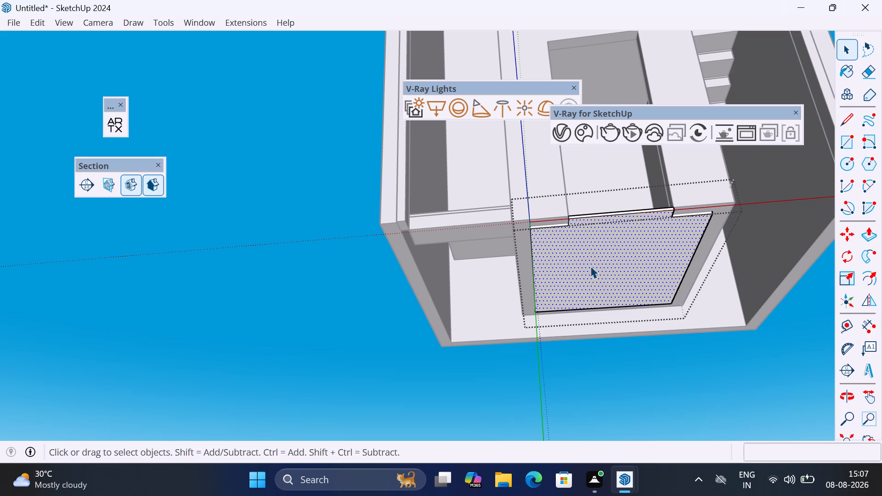
{"action": "key", "text": "space"}
{"action": "left_click", "coordinate": [263, 348]}
{"action": "right_click", "coordinate": [275, 237]}
{"action": "left_click", "coordinate": [311, 283]}
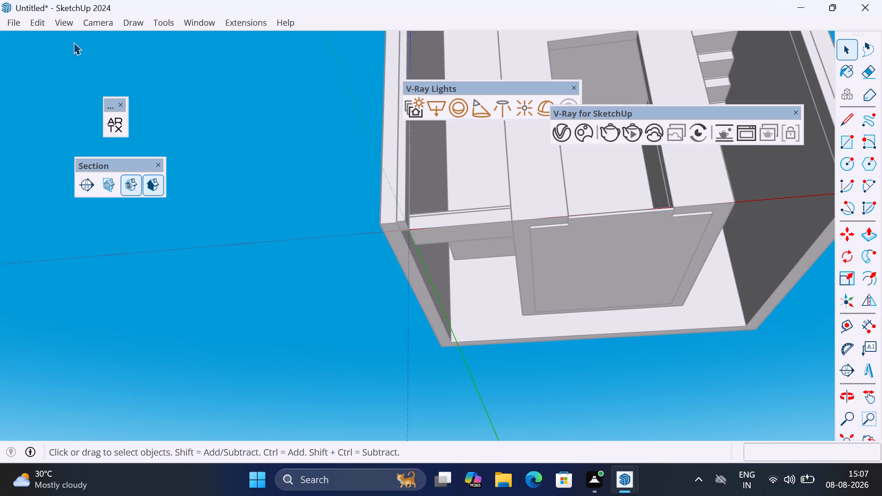
{"action": "left_click", "coordinate": [33, 22]}
{"action": "left_click", "coordinate": [87, 121]}
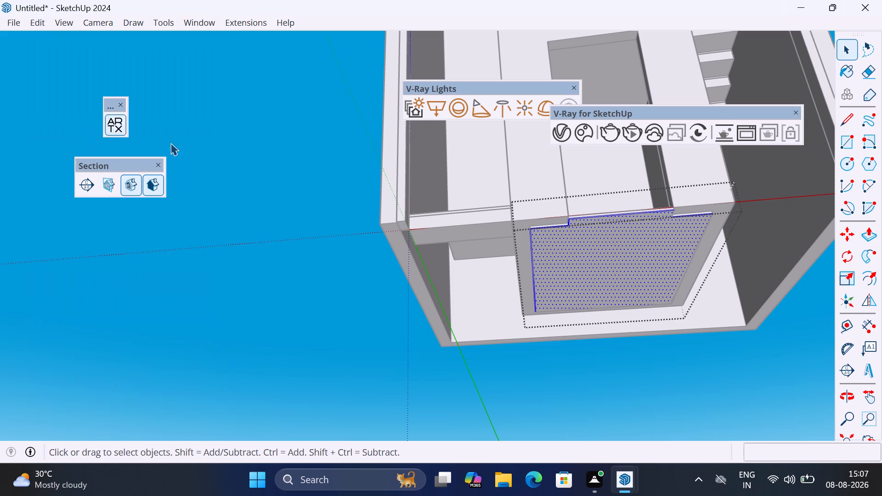
Push/Pull the newly pasted face 5" downward to form a thicker base layer beneath the 1" slab.
{"action": "scroll", "coordinate": [605, 246], "scroll_direction": "up", "scroll_amount": 2}
{"action": "middle_click_drag", "start_coordinate": [605, 246], "coordinate": [621, 252]}
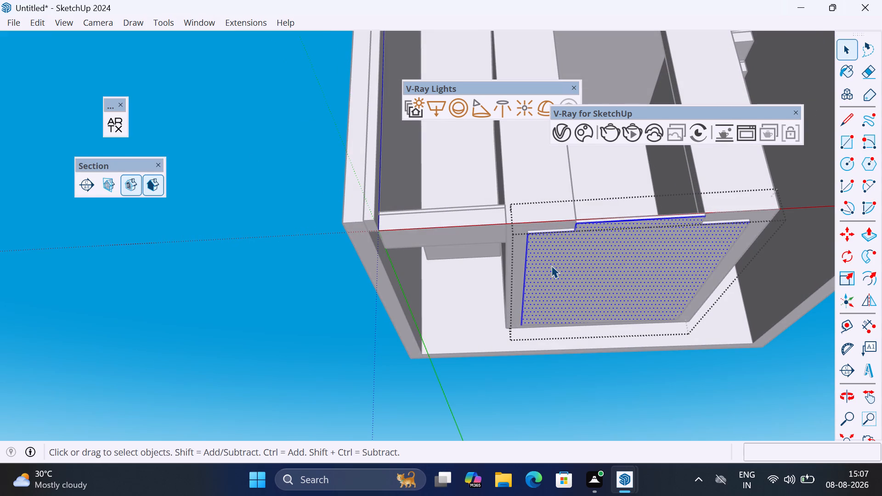
{"action": "key", "text": "p"}
{"action": "left_click", "coordinate": [551, 265]}
{"action": "type", "text": "5\""}
{"action": "key", "text": "Return"}
Open the 1" slab for editing and extend its recessed face beside the doorway flush with the enclosure's front.
{"action": "scroll", "coordinate": [520, 219], "scroll_direction": "up", "scroll_amount": 5}
{"action": "middle_click_drag", "start_coordinate": [529, 224], "coordinate": [545, 238]}
{"action": "key", "text": "space"}
{"action": "scroll", "coordinate": [638, 260], "scroll_direction": "up", "scroll_amount": 3}
{"action": "middle_click_drag", "start_coordinate": [649, 253], "coordinate": [629, 294]}
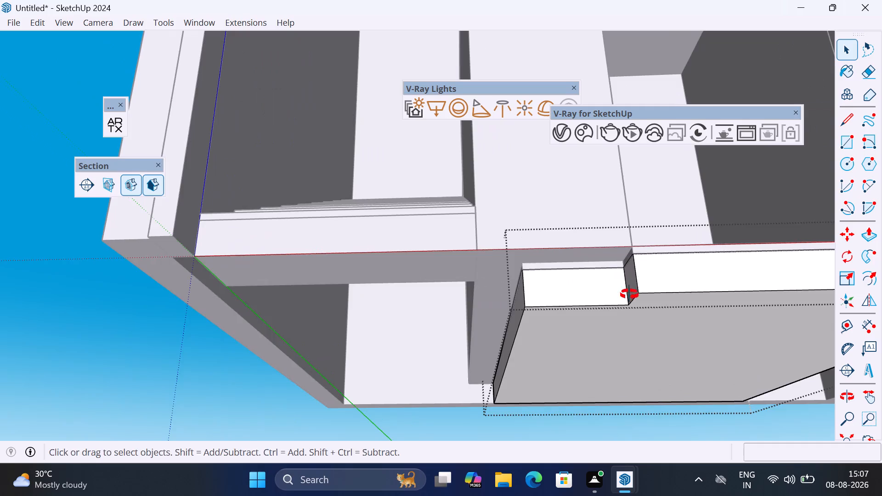
{"action": "middle_click_drag", "start_coordinate": [629, 294], "coordinate": [621, 333]}
{"action": "double_click", "coordinate": [640, 329]}
{"action": "left_click", "coordinate": [640, 329]}
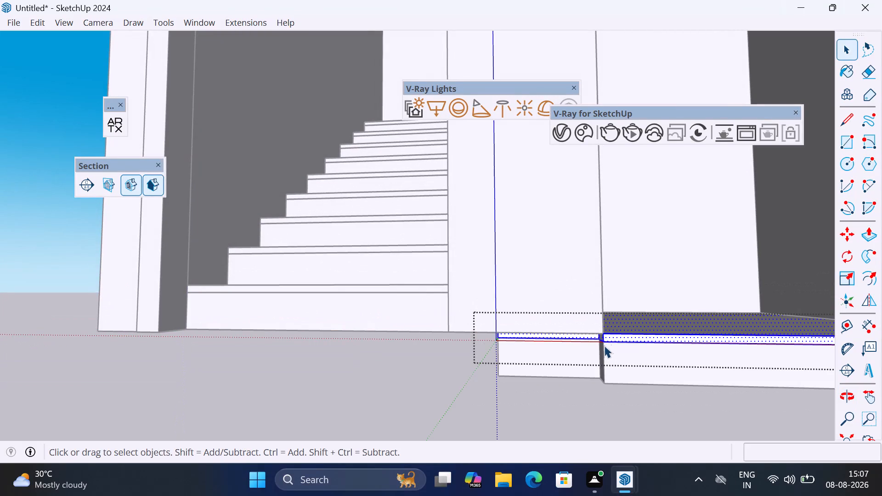
{"action": "scroll", "coordinate": [604, 345], "scroll_direction": "up", "scroll_amount": 4}
{"action": "middle_click_drag", "start_coordinate": [604, 345], "coordinate": [644, 266]}
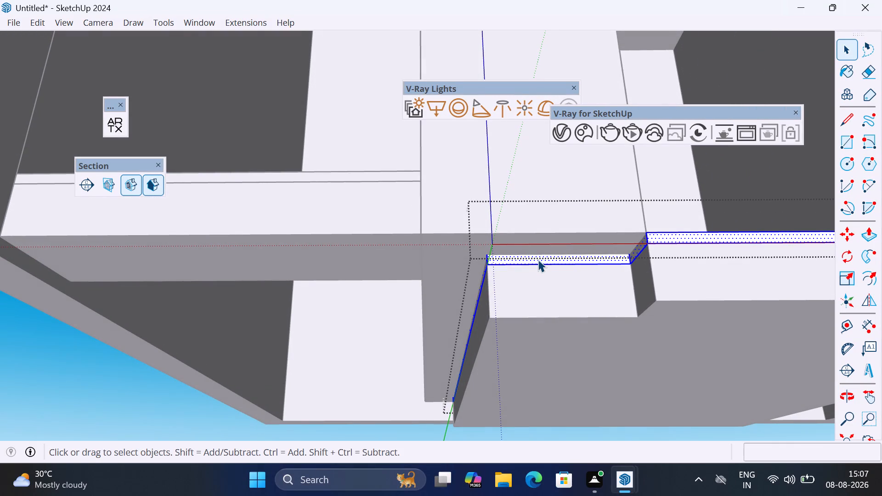
{"action": "key", "text": "p"}
{"action": "left_click", "coordinate": [527, 257]}
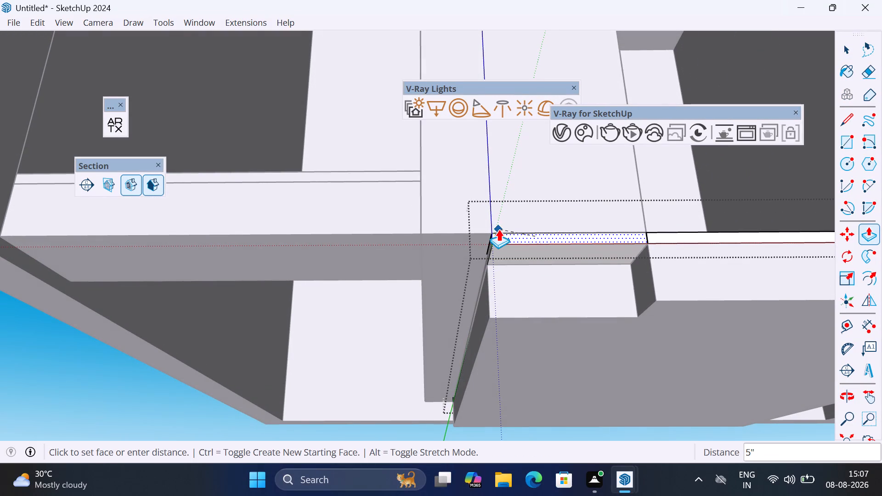
{"action": "left_click", "coordinate": [498, 229]}
Extend the slab's side face 3' 9" beneath the lower stair flight to the outer wall.
{"action": "scroll", "coordinate": [482, 267], "scroll_direction": "up", "scroll_amount": 2}
{"action": "middle_click_drag", "start_coordinate": [482, 267], "coordinate": [541, 276]}
{"action": "left_click", "coordinate": [536, 285]}
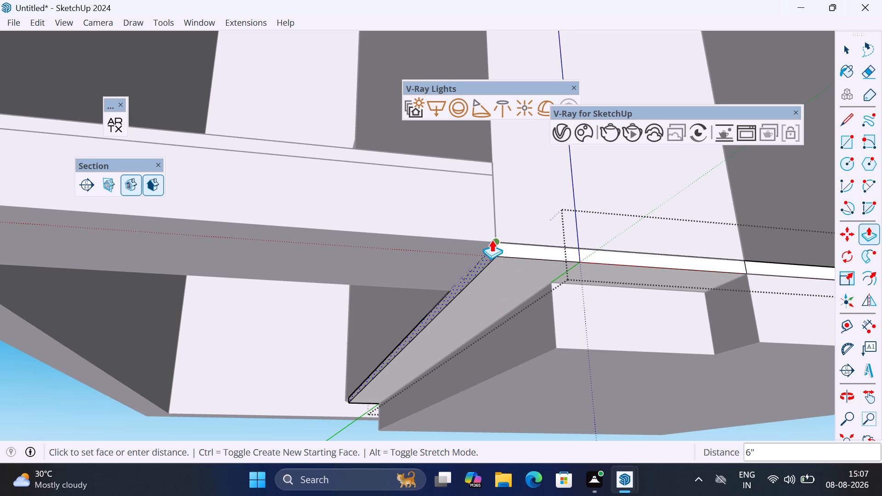
{"action": "scroll", "coordinate": [465, 241], "scroll_direction": "down", "scroll_amount": 5}
{"action": "scroll", "coordinate": [201, 232], "scroll_direction": "down", "scroll_amount": 1}
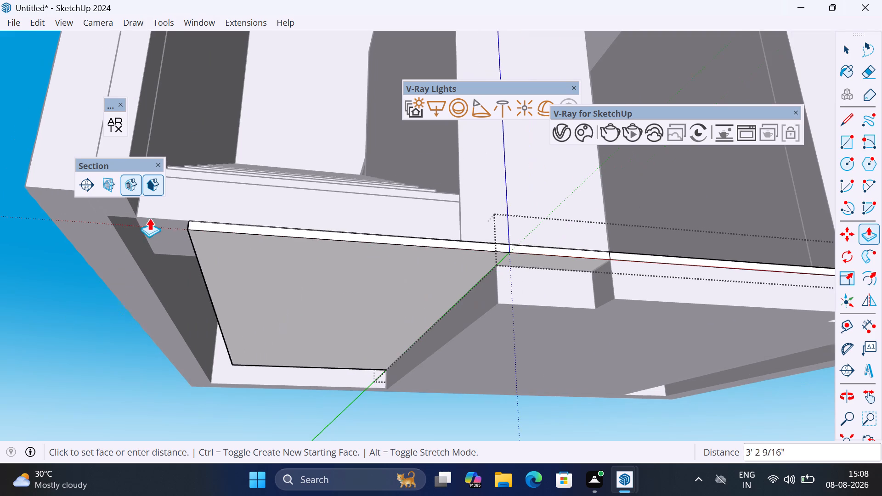
{"action": "left_click", "coordinate": [109, 211]}
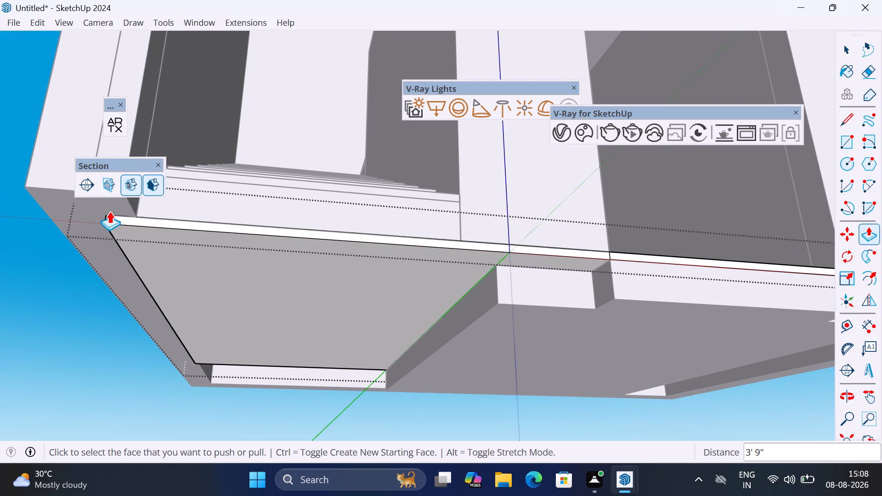
Extend the slab's short doorway-side face 1' 7" to the enclosure's opposite outer corner.
{"action": "scroll", "coordinate": [384, 234], "scroll_direction": "down", "scroll_amount": 4}
{"action": "middle_click_drag", "start_coordinate": [720, 268], "coordinate": [501, 285]}
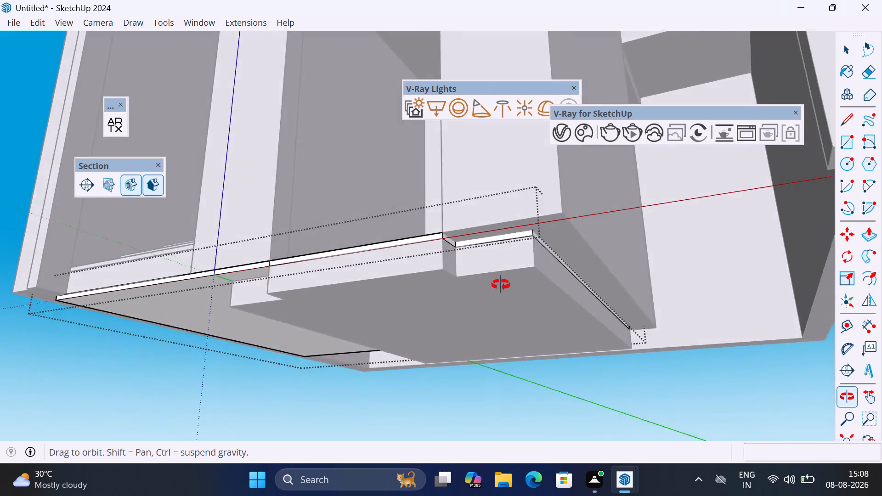
{"action": "middle_click_drag", "start_coordinate": [501, 285], "coordinate": [489, 287]}
{"action": "scroll", "coordinate": [337, 281], "scroll_direction": "up", "scroll_amount": 5}
{"action": "left_click", "coordinate": [342, 268]}
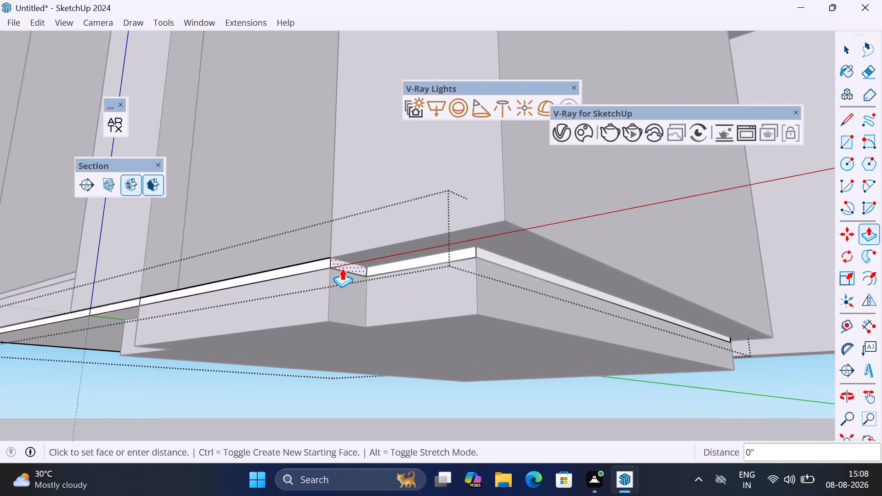
{"action": "left_click", "coordinate": [502, 223]}
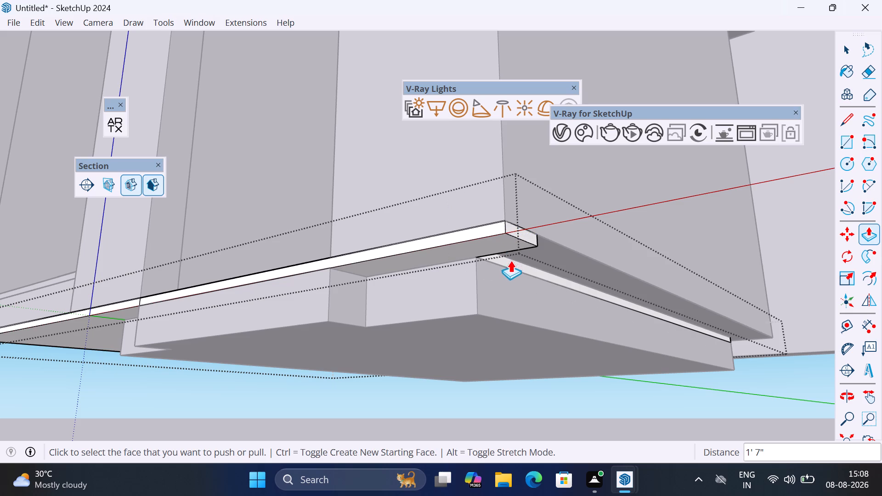
Extend the slab's remaining inset side face 6" to the enclosure's outer side, and erase the leftover seam edge.
{"action": "left_click", "coordinate": [509, 262]}
{"action": "left_click", "coordinate": [535, 239]}
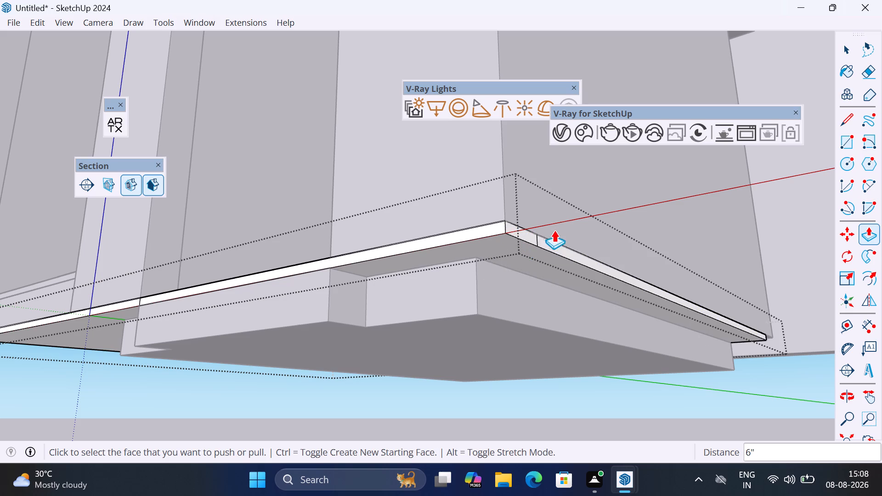
{"action": "scroll", "coordinate": [536, 239], "scroll_direction": "up", "scroll_amount": 6}
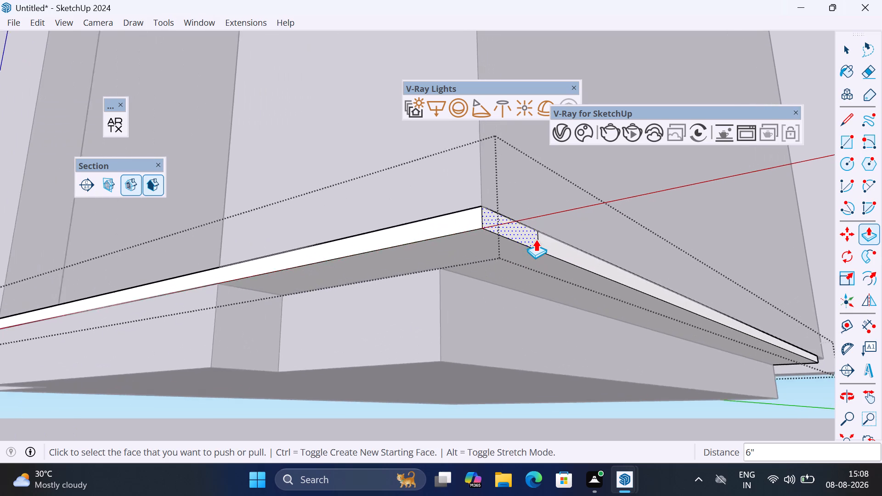
{"action": "scroll", "coordinate": [536, 239], "scroll_direction": "up", "scroll_amount": 2}
{"action": "key", "text": "e"}
{"action": "left_click", "coordinate": [540, 245]}
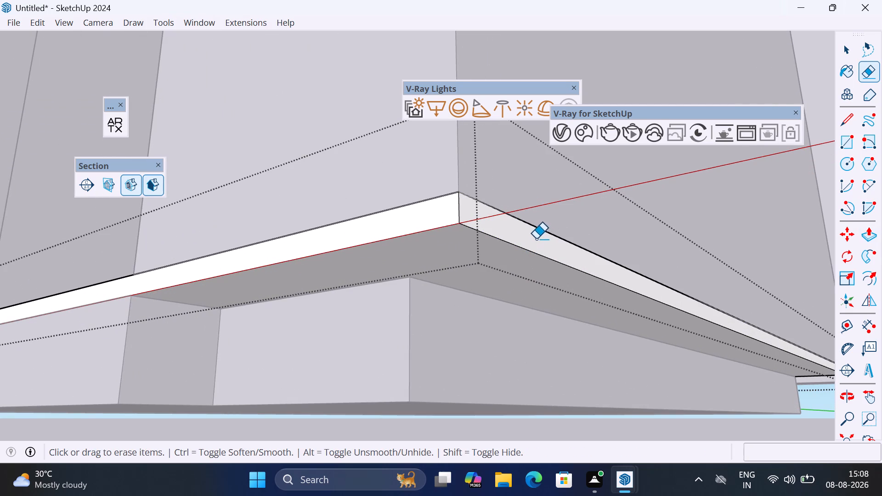
Extend the 1" slab's side face 3' 6" along the red axis to the outer wall.
{"action": "key", "text": "p"}
{"action": "left_click", "coordinate": [524, 238]}
{"action": "scroll", "coordinate": [509, 227], "scroll_direction": "down", "scroll_amount": 5}
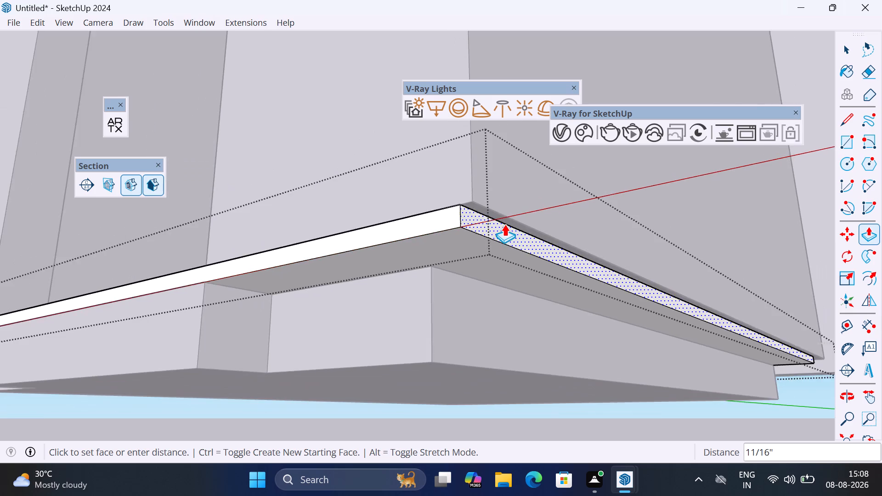
{"action": "scroll", "coordinate": [504, 224], "scroll_direction": "down", "scroll_amount": 16}
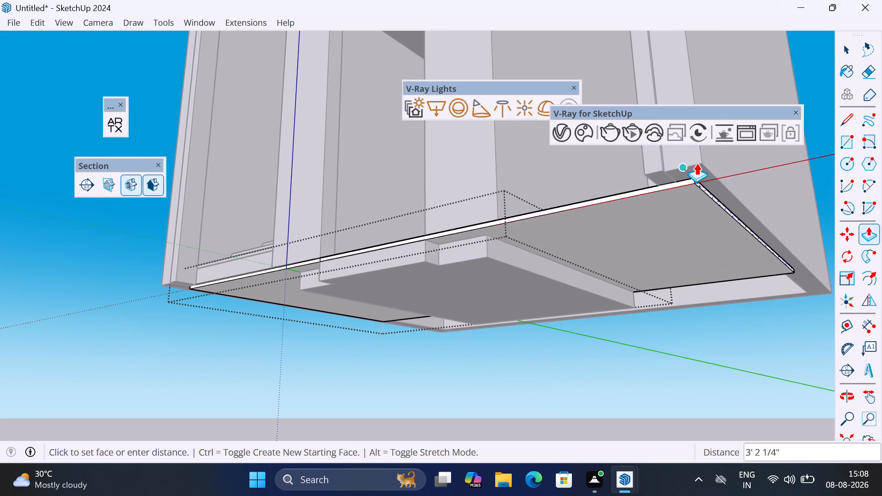
{"action": "left_click", "coordinate": [696, 163]}
Extend the 1" slab's rear face 4' to the back wall's outer face and leave the slab's editing.
{"action": "middle_click_drag", "start_coordinate": [784, 213], "coordinate": [373, 217]}
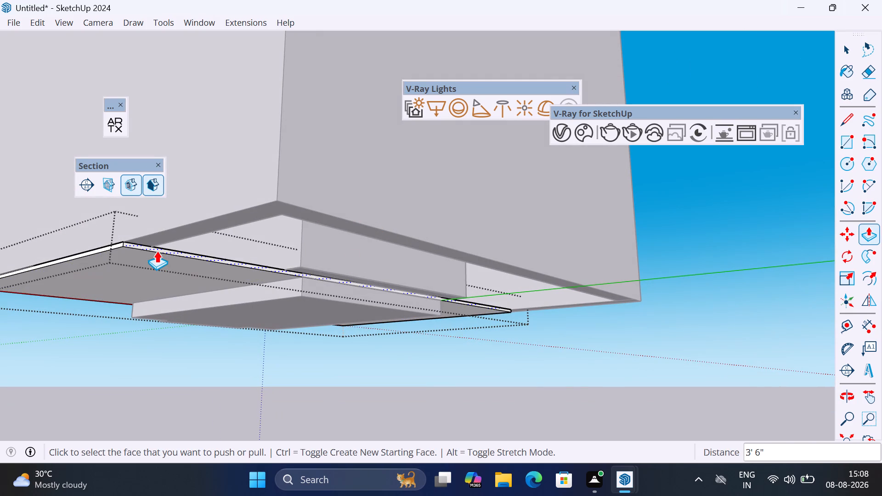
{"action": "left_click", "coordinate": [157, 251]}
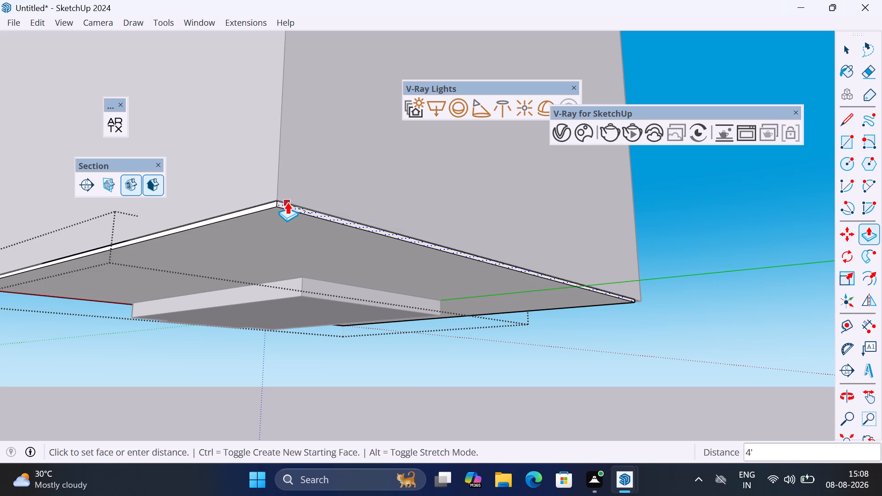
{"action": "left_click", "coordinate": [287, 202]}
{"action": "middle_click_drag", "start_coordinate": [373, 271], "coordinate": [513, 237]}
{"action": "middle_click", "coordinate": [513, 237]}
{"action": "middle_click", "coordinate": [513, 237]}
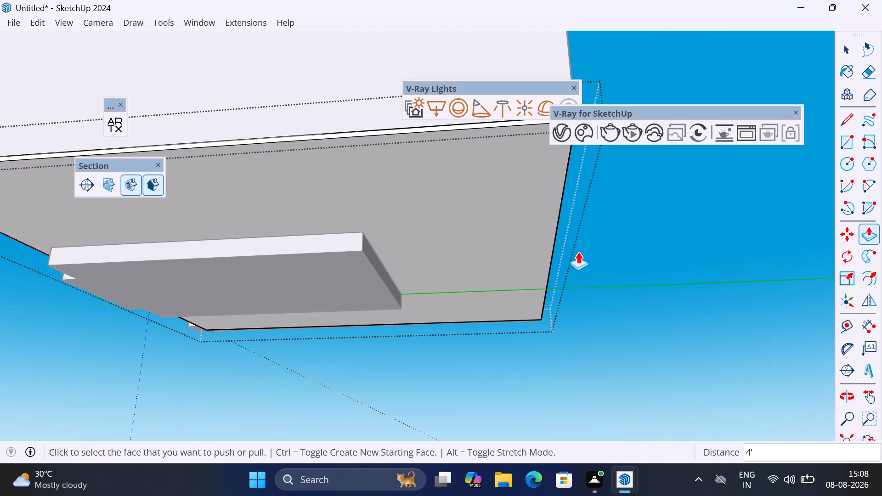
{"action": "key", "text": "space"}
{"action": "left_click", "coordinate": [643, 264]}
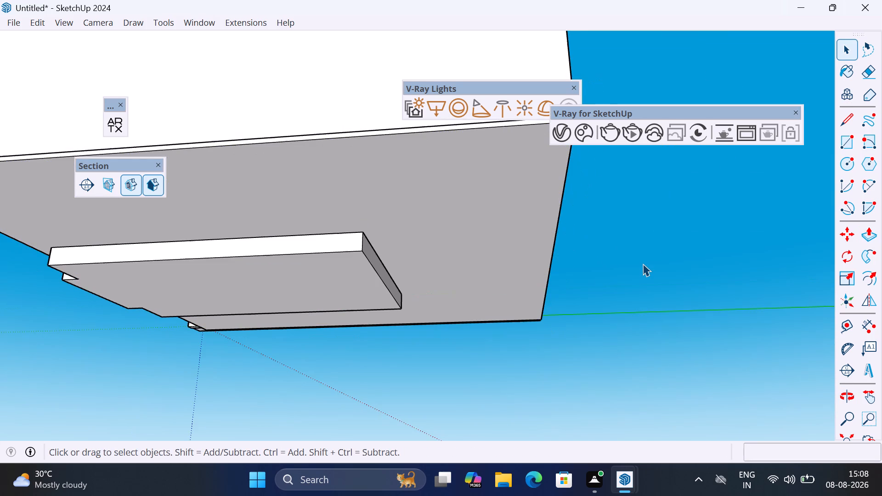
Open the thicker lower slab for editing, extend its short notch face 1' 1" to fill the corner, and erase the leftover seam edge.
{"action": "scroll", "coordinate": [652, 257], "scroll_direction": "down", "scroll_amount": 4}
{"action": "scroll", "coordinate": [281, 250], "scroll_direction": "up", "scroll_amount": 2}
{"action": "middle_click_drag", "start_coordinate": [281, 250], "coordinate": [596, 260]}
{"action": "double_click", "coordinate": [464, 285]}
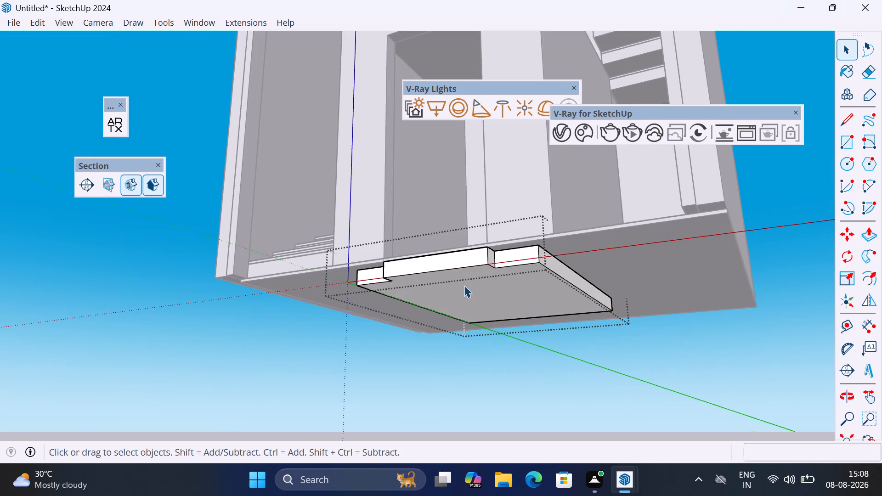
{"action": "scroll", "coordinate": [518, 266], "scroll_direction": "up", "scroll_amount": 3}
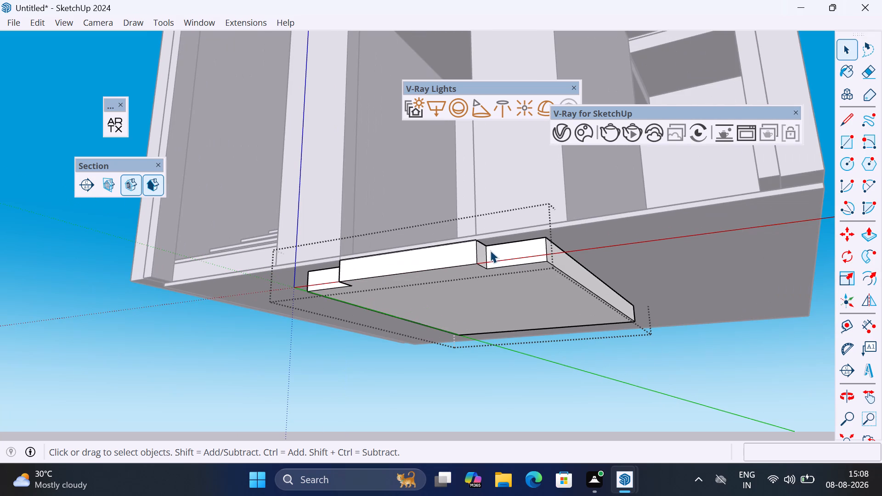
{"action": "key", "text": "p"}
{"action": "left_click", "coordinate": [479, 255]}
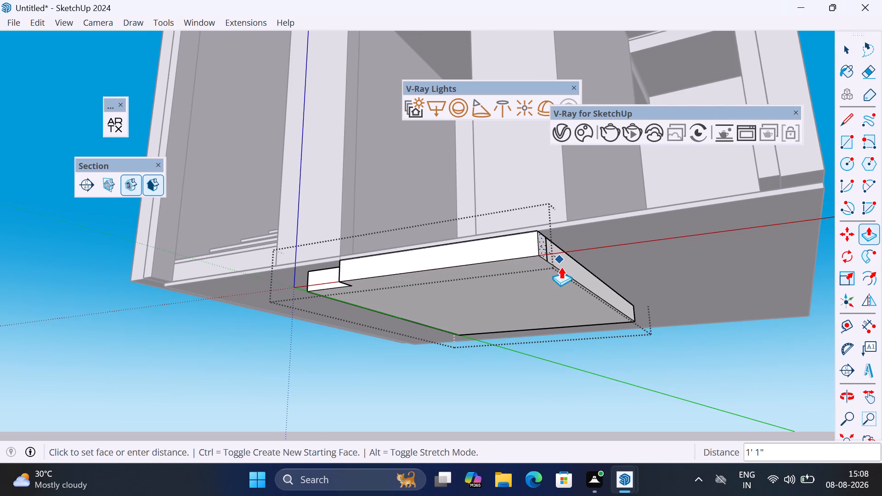
{"action": "left_click", "coordinate": [561, 270]}
{"action": "scroll", "coordinate": [560, 263], "scroll_direction": "up", "scroll_amount": 1}
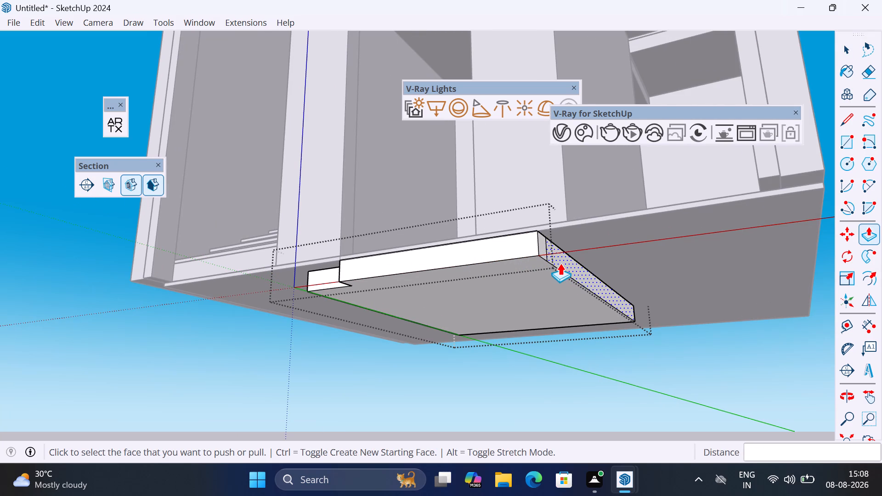
{"action": "scroll", "coordinate": [560, 263], "scroll_direction": "up", "scroll_amount": 1}
{"action": "middle_click_drag", "start_coordinate": [560, 263], "coordinate": [488, 267]}
{"action": "key", "text": "e"}
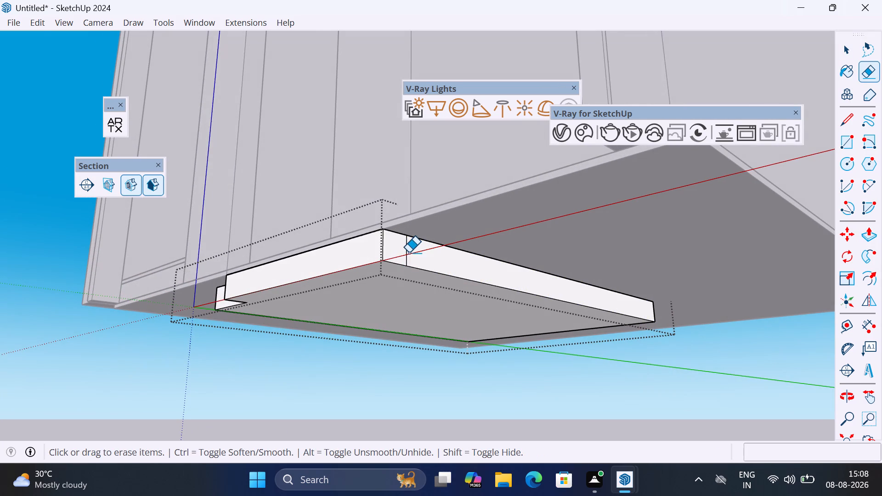
{"action": "left_click", "coordinate": [409, 252]}
Extend the thicker slab's merged side face 4' to the enclosure's outer wall.
{"action": "key", "text": "p"}
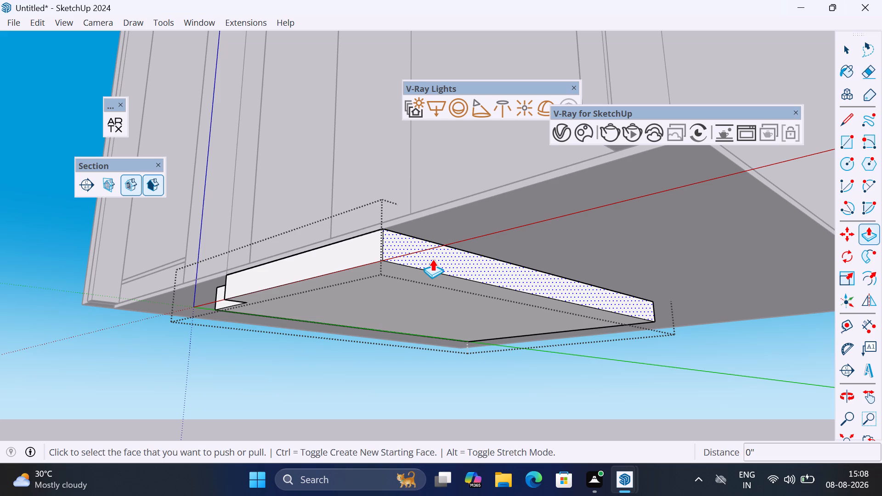
{"action": "left_click", "coordinate": [432, 259]}
{"action": "scroll", "coordinate": [435, 259], "scroll_direction": "down", "scroll_amount": 4}
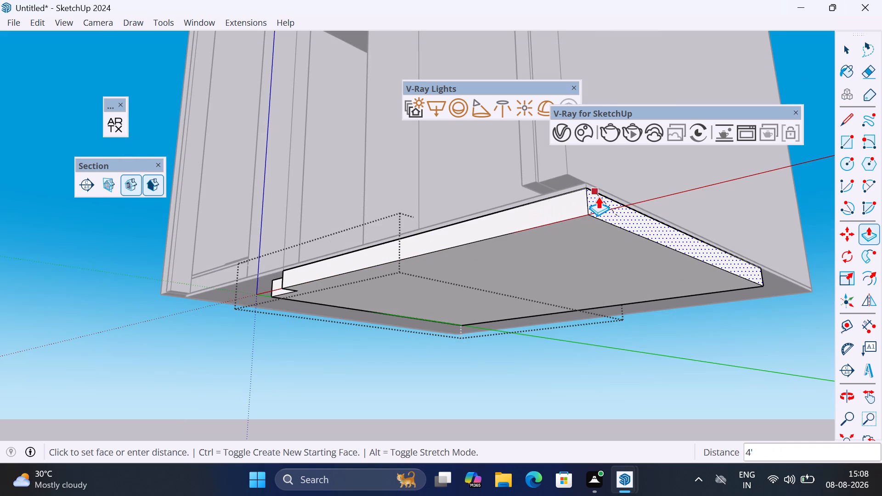
{"action": "left_click", "coordinate": [599, 197]}
Extend the thicker slab's rear face 4' to the back wall's outer corner.
{"action": "middle_click_drag", "start_coordinate": [723, 230], "coordinate": [354, 208]}
{"action": "left_click", "coordinate": [192, 226]}
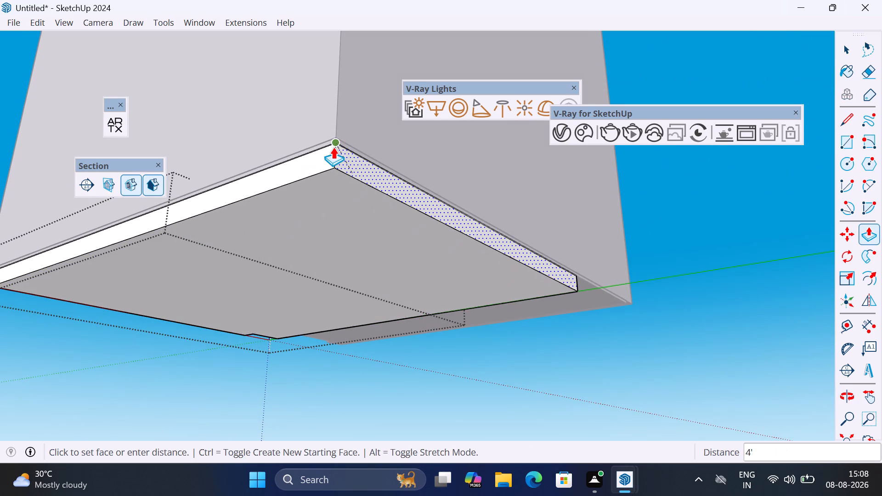
{"action": "left_click", "coordinate": [341, 141]}
Extend the thicker slab's opposite side face 3' 9" beneath the lower stair flight.
{"action": "middle_click_drag", "start_coordinate": [553, 199], "coordinate": [245, 171]}
{"action": "scroll", "coordinate": [372, 252], "scroll_direction": "up", "scroll_amount": 2}
{"action": "middle_click_drag", "start_coordinate": [353, 254], "coordinate": [260, 260]}
{"action": "left_click", "coordinate": [230, 293]}
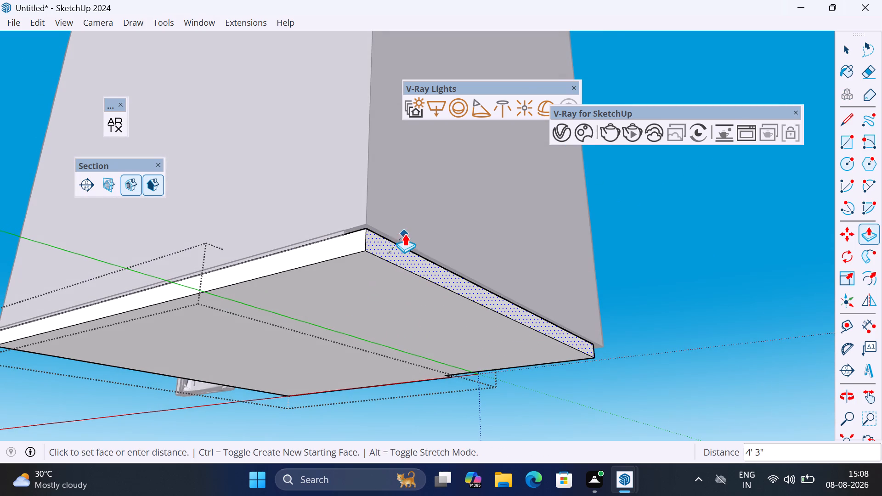
{"action": "left_click", "coordinate": [350, 237]}
Extend the thicker slab's recessed front face 5" flush with the front face beside it.
{"action": "middle_click_drag", "start_coordinate": [532, 287], "coordinate": [207, 248]}
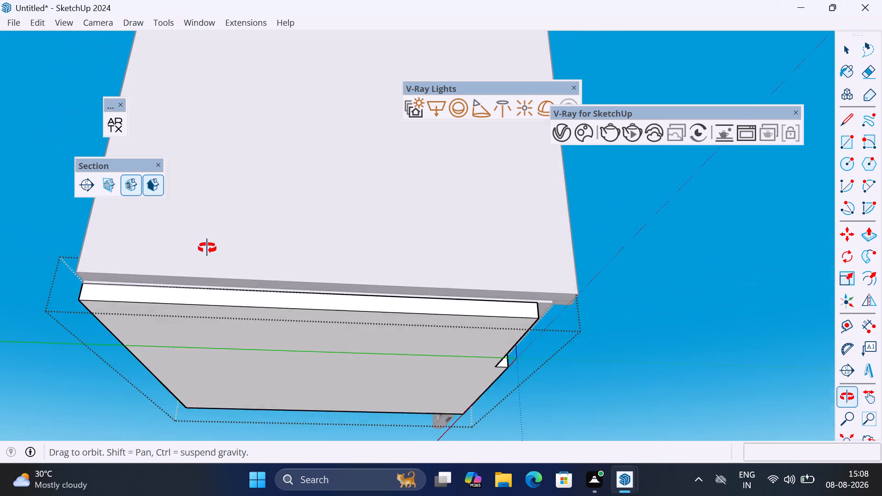
{"action": "middle_click_drag", "start_coordinate": [207, 248], "coordinate": [204, 248]}
{"action": "scroll", "coordinate": [574, 345], "scroll_direction": "up", "scroll_amount": 4}
{"action": "scroll", "coordinate": [466, 326], "scroll_direction": "up", "scroll_amount": 1}
{"action": "middle_click_drag", "start_coordinate": [456, 326], "coordinate": [423, 333]}
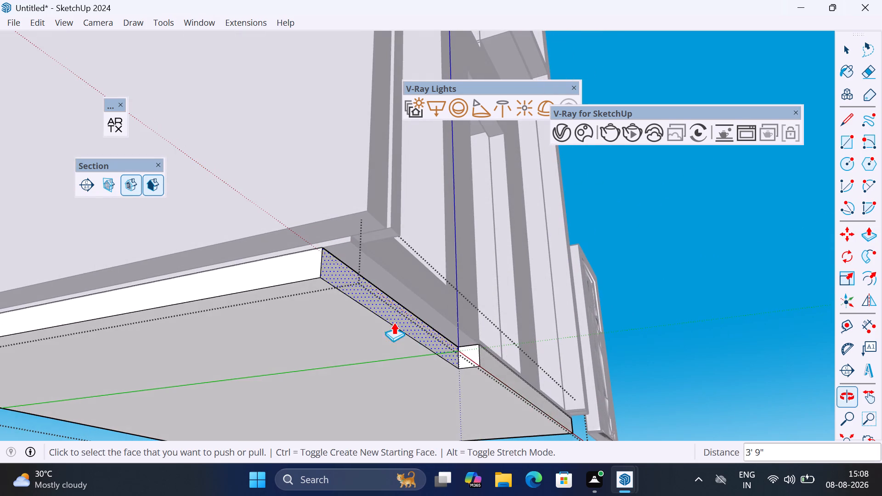
{"action": "left_click", "coordinate": [377, 307]}
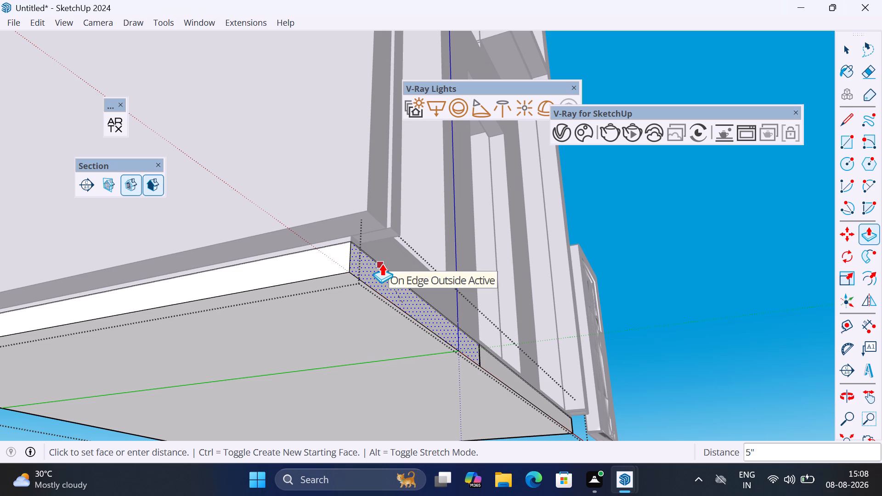
{"action": "left_click", "coordinate": [382, 264]}
Extend the thicker slab's stair-side face 6" to the outer wall's exterior and leave the slab's editing.
{"action": "scroll", "coordinate": [324, 264], "scroll_direction": "up", "scroll_amount": 1}
{"action": "left_click", "coordinate": [324, 261]}
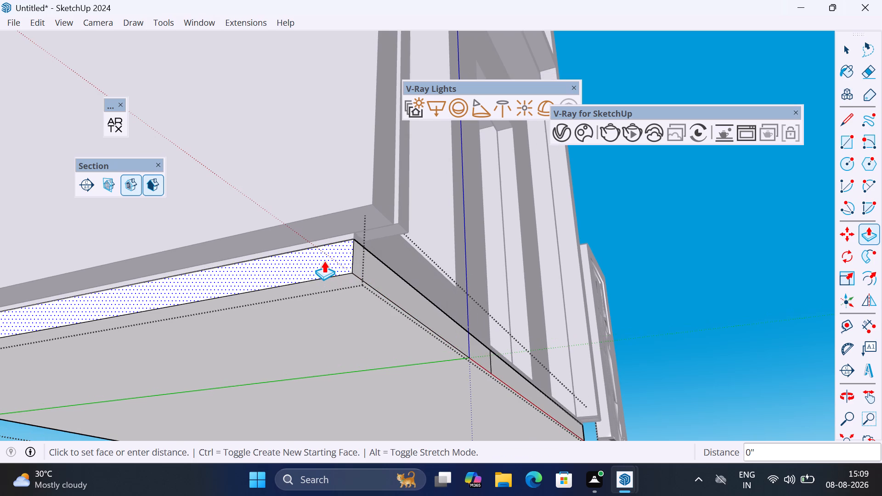
{"action": "left_click", "coordinate": [355, 209]}
{"action": "scroll", "coordinate": [490, 203], "scroll_direction": "down", "scroll_amount": 7}
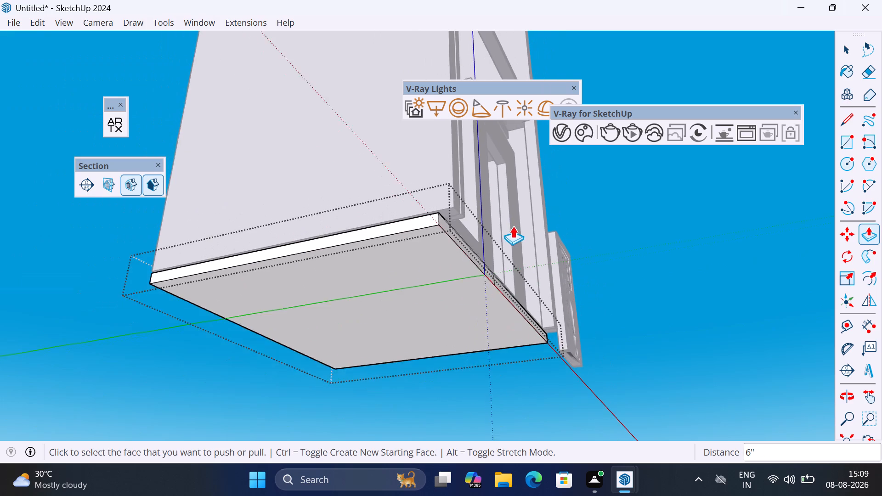
{"action": "scroll", "coordinate": [476, 226], "scroll_direction": "up", "scroll_amount": 2}
{"action": "middle_click_drag", "start_coordinate": [426, 242], "coordinate": [257, 343]}
{"action": "middle_click_drag", "start_coordinate": [447, 275], "coordinate": [361, 331]}
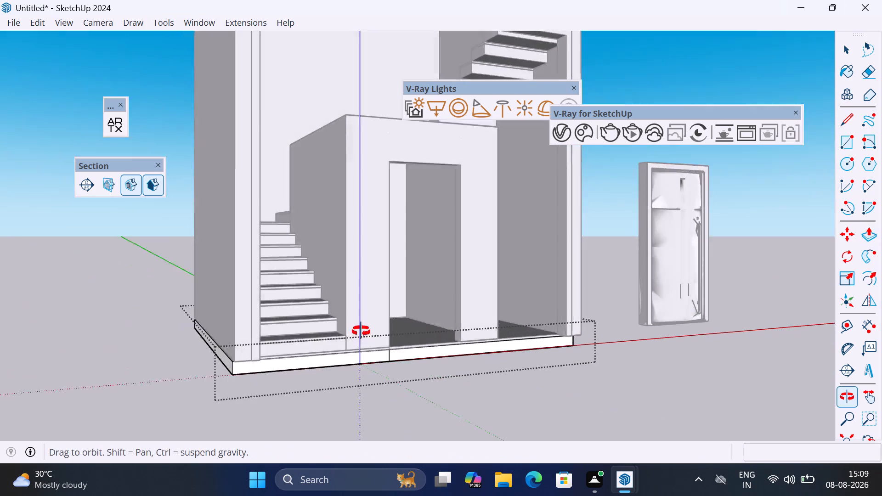
{"action": "middle_click_drag", "start_coordinate": [361, 331], "coordinate": [355, 333]}
{"action": "key", "text": "space"}
{"action": "left_click", "coordinate": [598, 358]}
Select all of the thicker slab's geometry, clean it up with FixIt 101 to remove the front seam, and leave the slab's editing.
{"action": "scroll", "coordinate": [464, 331], "scroll_direction": "up", "scroll_amount": 1}
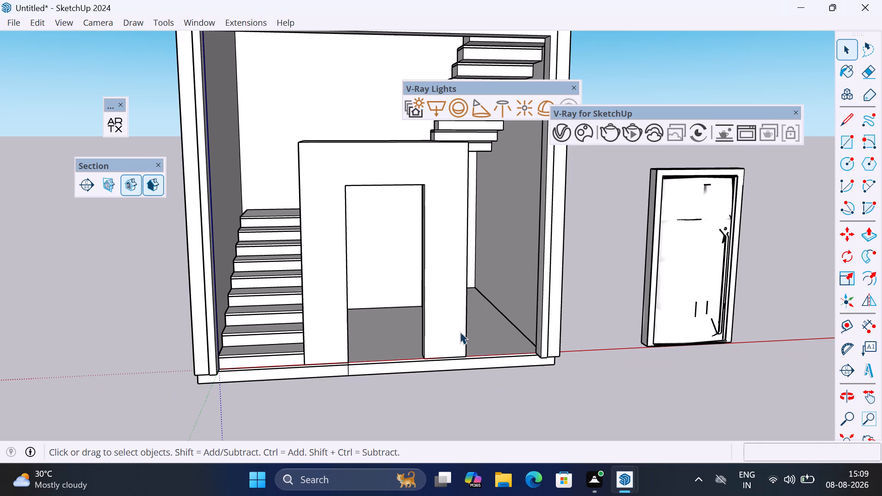
{"action": "scroll", "coordinate": [460, 332], "scroll_direction": "up", "scroll_amount": 1}
{"action": "middle_click_drag", "start_coordinate": [444, 335], "coordinate": [463, 343]}
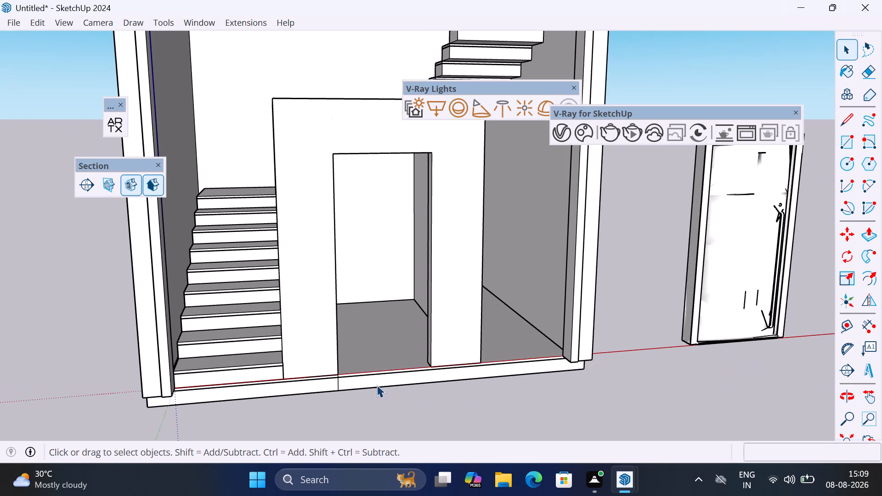
{"action": "triple_click", "coordinate": [370, 380]}
{"action": "left_click", "coordinate": [370, 380]}
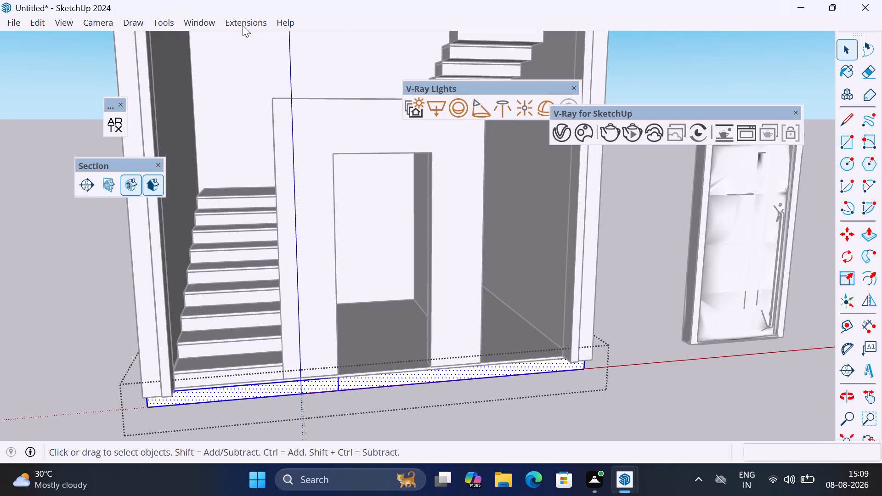
{"action": "left_click", "coordinate": [248, 20]}
{"action": "left_click", "coordinate": [289, 182]}
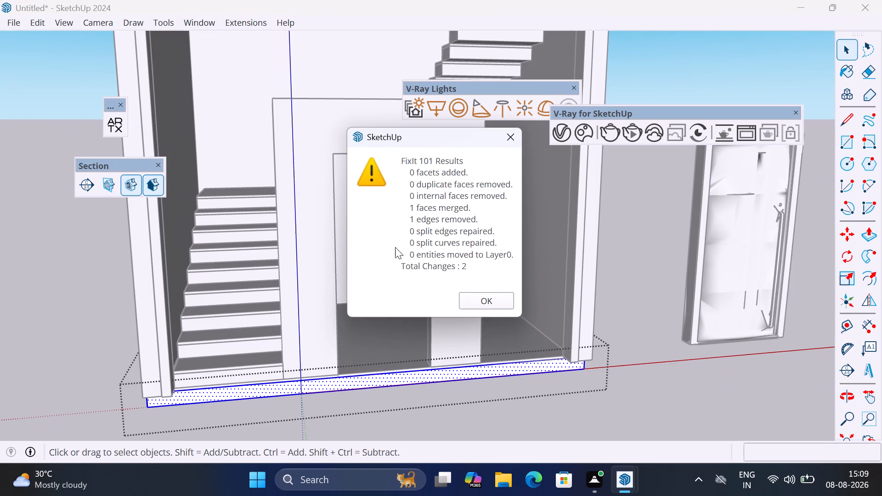
{"action": "left_click", "coordinate": [488, 299]}
{"action": "left_click", "coordinate": [662, 405]}
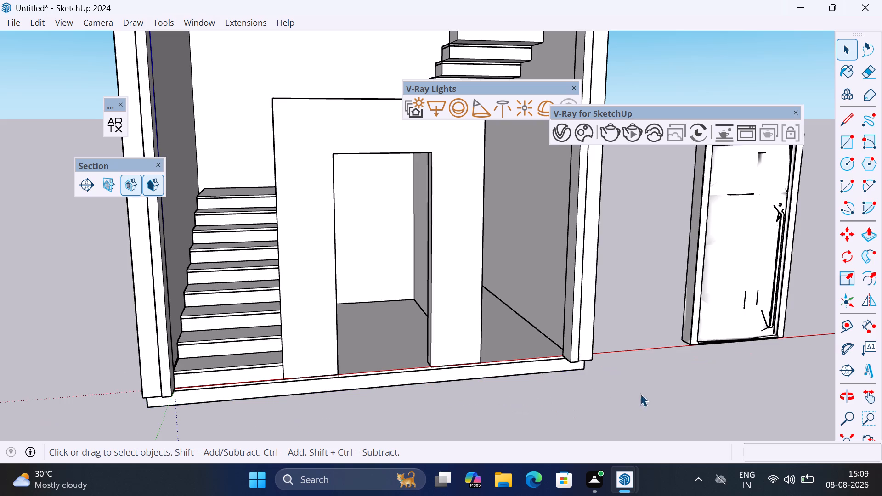
Clean up the 1" floor slab inside the enclosure with FixIt 101.
{"action": "left_click", "coordinate": [362, 354]}
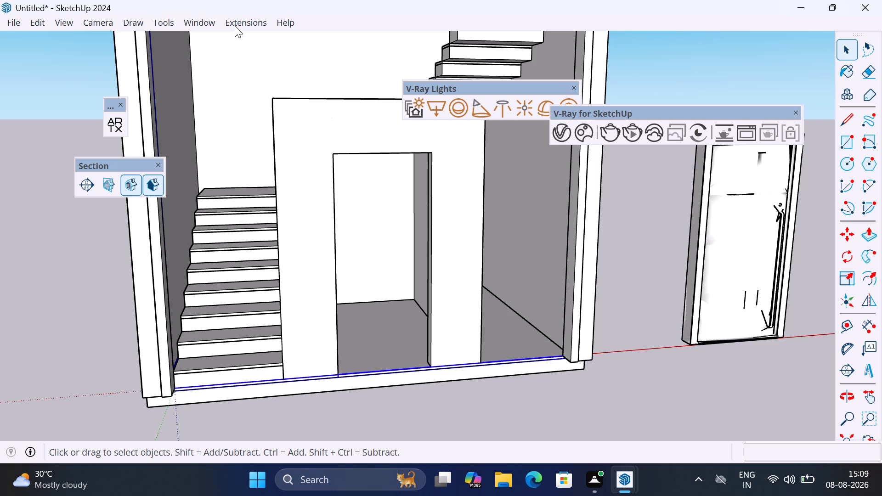
{"action": "left_click", "coordinate": [235, 26]}
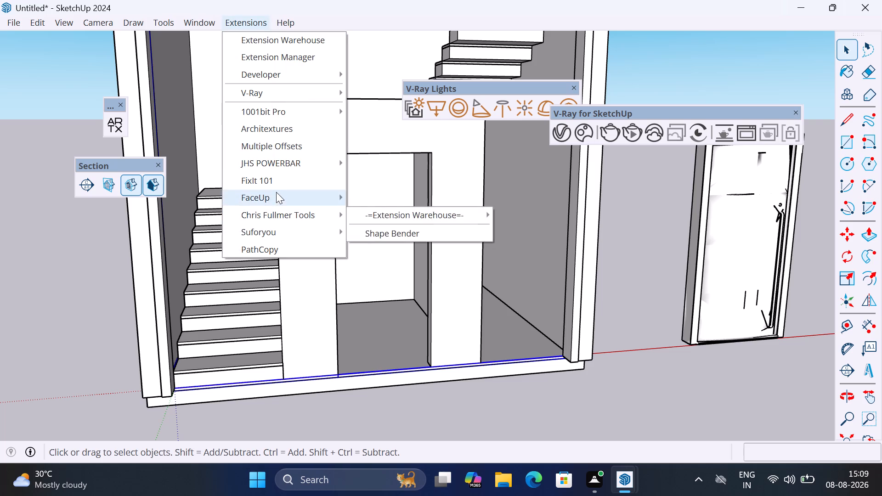
{"action": "left_click", "coordinate": [279, 180]}
{"action": "left_click", "coordinate": [509, 305]}
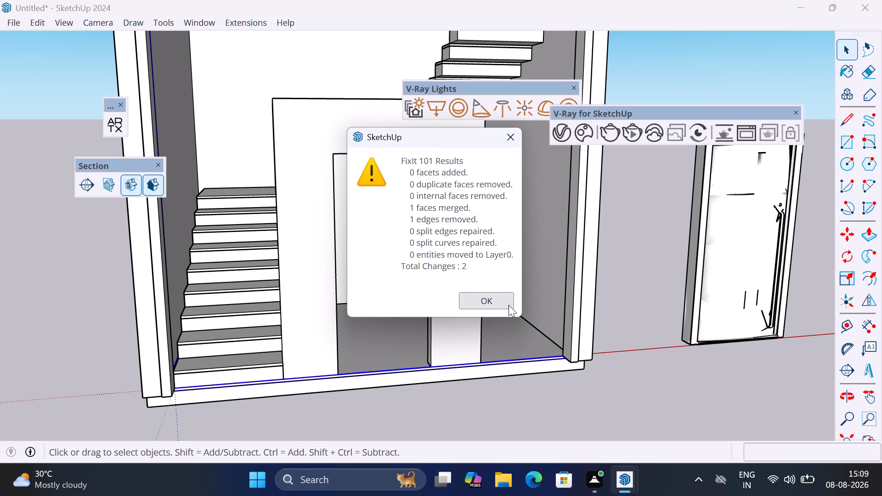
{"action": "left_click", "coordinate": [619, 372]}
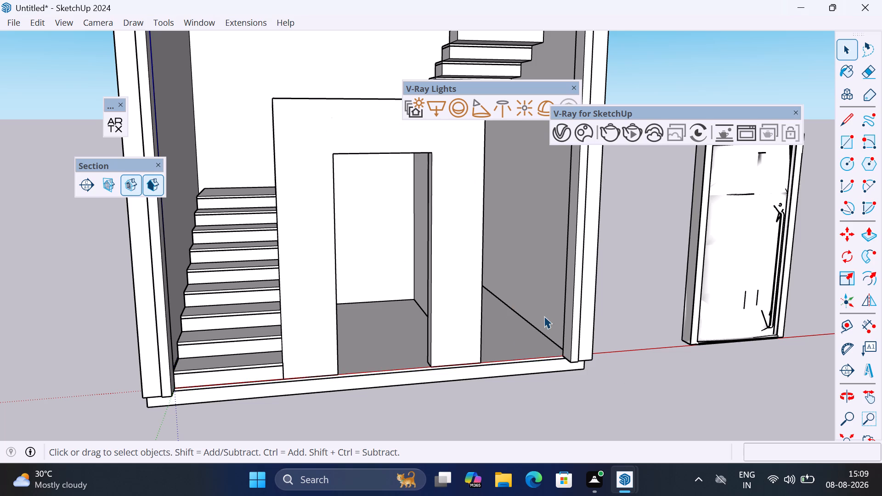
Move the door about 11' 7" by its bottom frame corner onto the stair-side bottom corner of the enclosure's doorway.
{"action": "scroll", "coordinate": [543, 310], "scroll_direction": "down", "scroll_amount": 5}
{"action": "middle_click_drag", "start_coordinate": [542, 310], "coordinate": [514, 315]}
{"action": "left_click", "coordinate": [635, 291]}
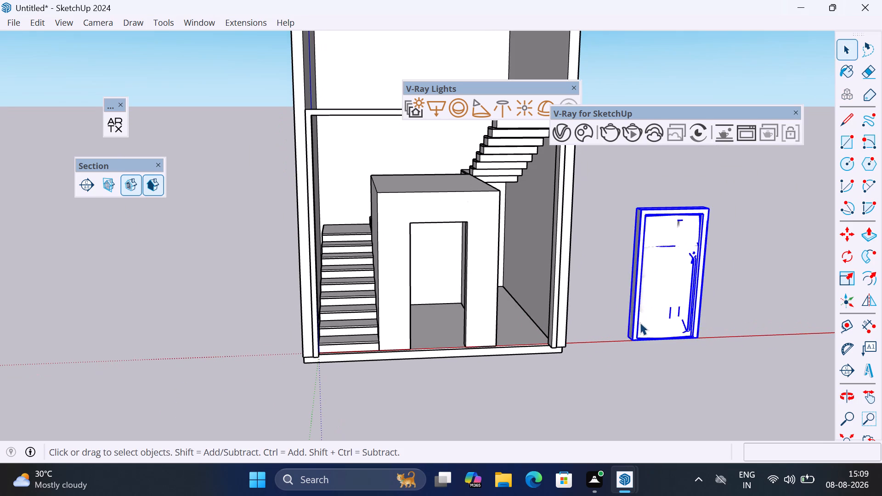
{"action": "scroll", "coordinate": [640, 331], "scroll_direction": "up", "scroll_amount": 9}
{"action": "middle_click", "coordinate": [621, 337]}
{"action": "key", "text": "m"}
{"action": "scroll", "coordinate": [633, 348], "scroll_direction": "up", "scroll_amount": 5}
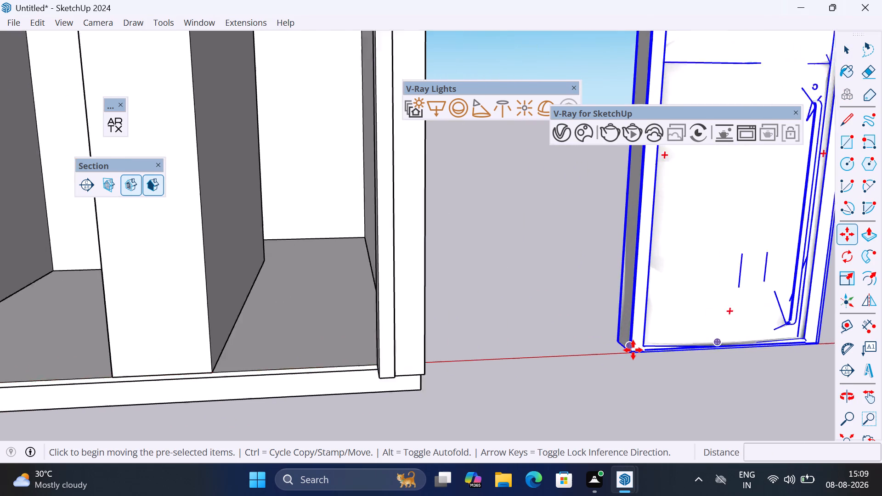
{"action": "scroll", "coordinate": [632, 356], "scroll_direction": "up", "scroll_amount": 9}
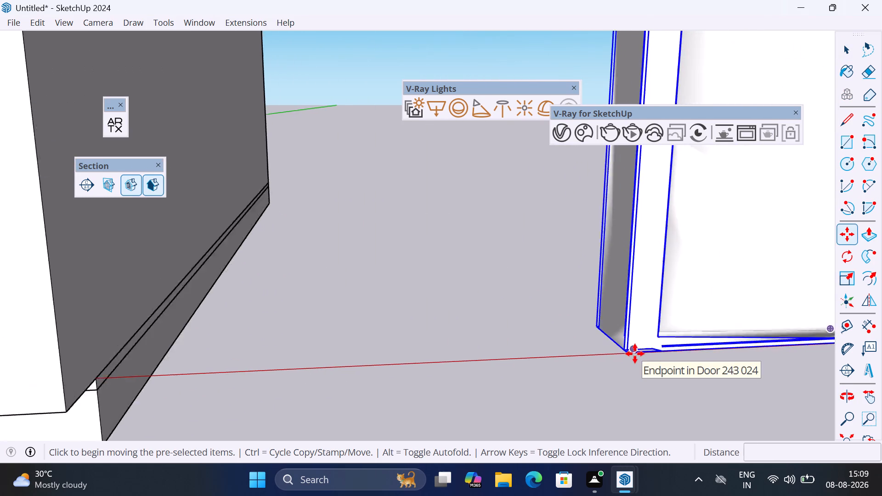
{"action": "scroll", "coordinate": [635, 354], "scroll_direction": "up", "scroll_amount": 5}
{"action": "left_click", "coordinate": [617, 356]}
{"action": "scroll", "coordinate": [701, 264], "scroll_direction": "down", "scroll_amount": 6}
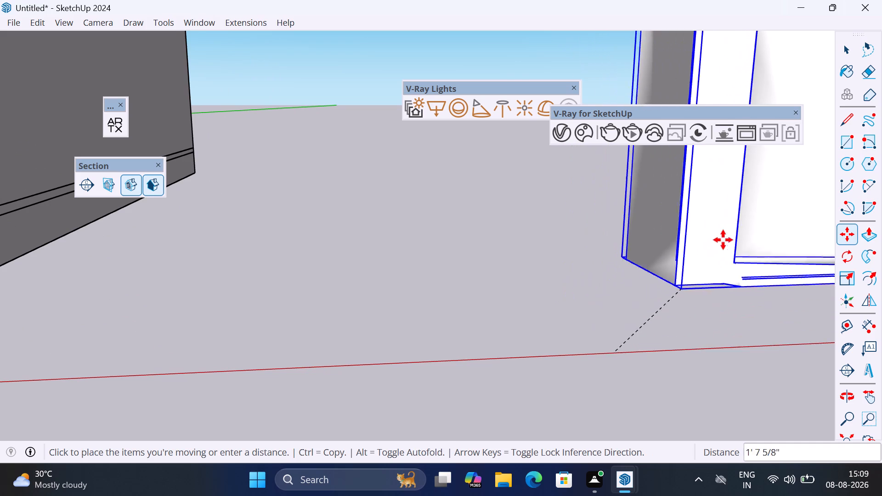
{"action": "scroll", "coordinate": [725, 232], "scroll_direction": "down", "scroll_amount": 12}
{"action": "middle_click_drag", "start_coordinate": [115, 239], "coordinate": [209, 247]}
{"action": "scroll", "coordinate": [128, 246], "scroll_direction": "up", "scroll_amount": 1}
{"action": "scroll", "coordinate": [212, 245], "scroll_direction": "down", "scroll_amount": 10}
{"action": "scroll", "coordinate": [398, 224], "scroll_direction": "down", "scroll_amount": 5}
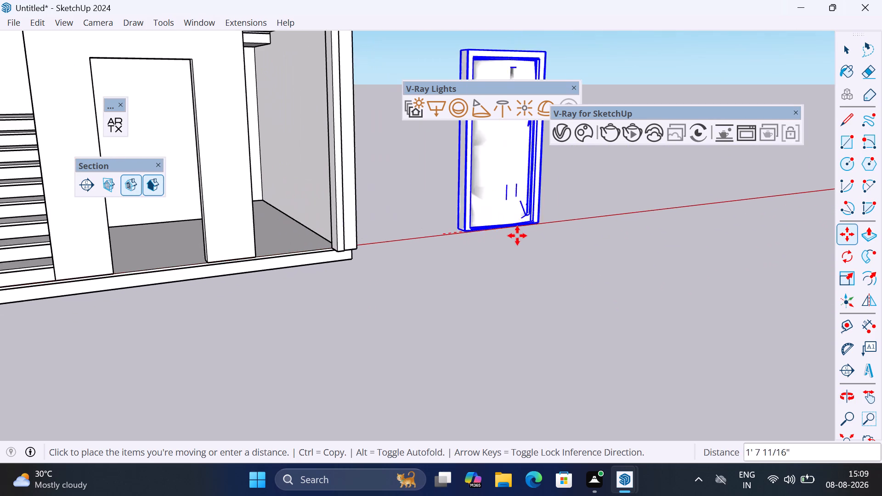
{"action": "scroll", "coordinate": [519, 236], "scroll_direction": "down", "scroll_amount": 6}
{"action": "scroll", "coordinate": [239, 230], "scroll_direction": "up", "scroll_amount": 11}
{"action": "middle_click_drag", "start_coordinate": [227, 267], "coordinate": [236, 293]}
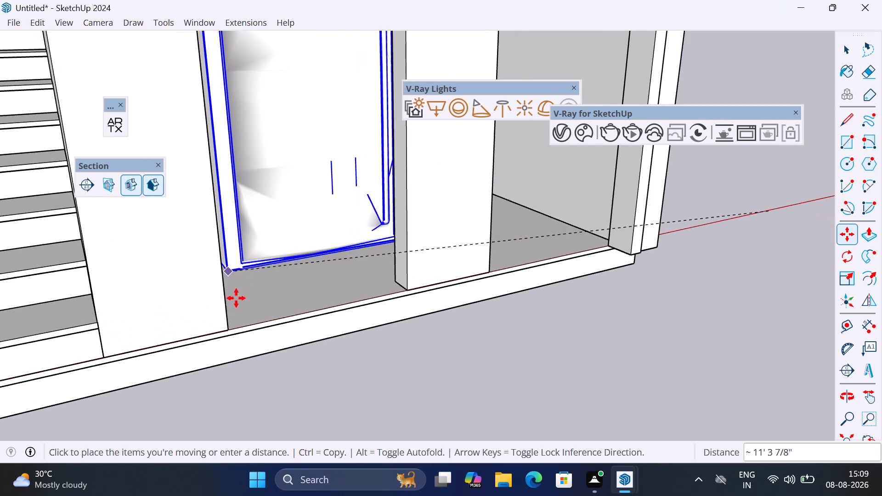
{"action": "scroll", "coordinate": [232, 321], "scroll_direction": "up", "scroll_amount": 7}
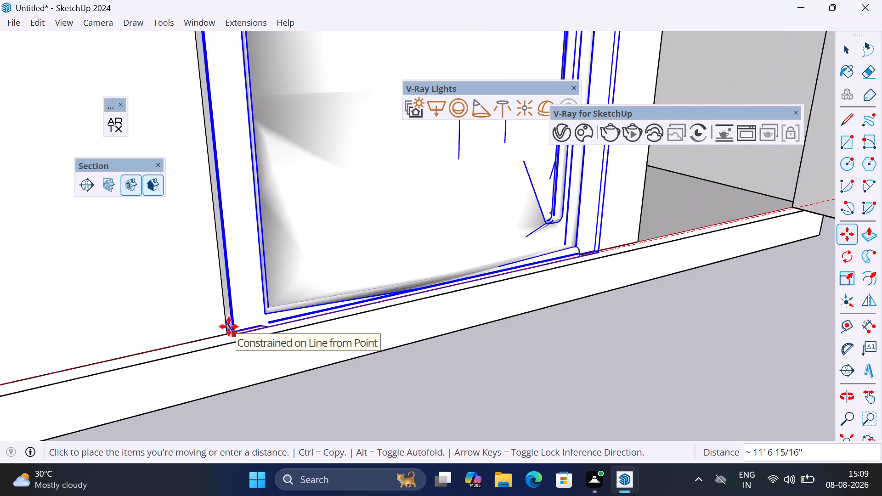
{"action": "scroll", "coordinate": [229, 327], "scroll_direction": "up", "scroll_amount": 14}
{"action": "left_click", "coordinate": [221, 349]}
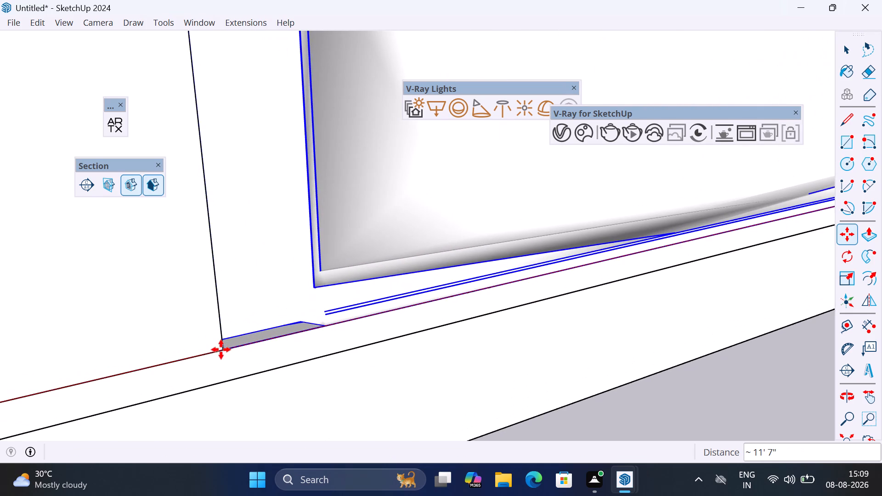
{"action": "scroll", "coordinate": [273, 350], "scroll_direction": "down", "scroll_amount": 7}
{"action": "scroll", "coordinate": [273, 351], "scroll_direction": "down", "scroll_amount": 20}
{"action": "scroll", "coordinate": [273, 351], "scroll_direction": "down", "scroll_amount": 1}
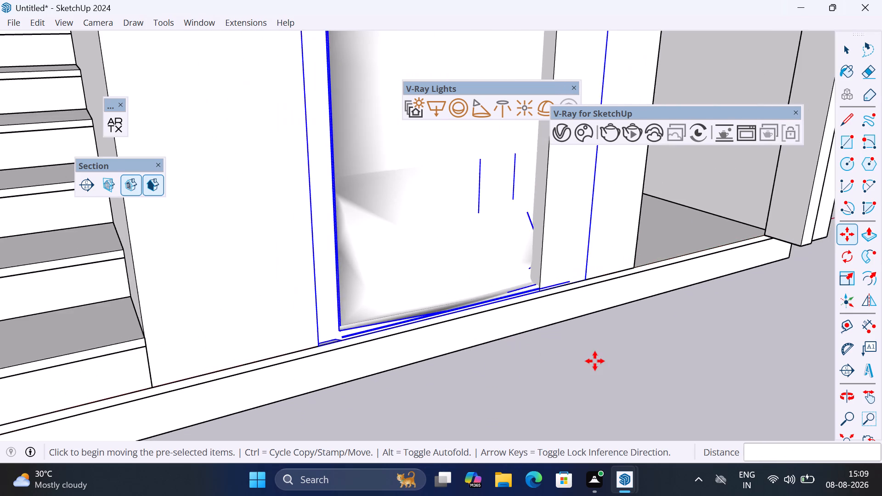
Scale the door's width by about 0.79 so its frame reaches the doorway's opposite edge, showing hidden back edges while fitting.
{"action": "middle_click_drag", "start_coordinate": [595, 361], "coordinate": [495, 344]}
{"action": "scroll", "coordinate": [495, 344], "scroll_direction": "down", "scroll_amount": 13}
{"action": "middle_click_drag", "start_coordinate": [532, 361], "coordinate": [506, 338]}
{"action": "scroll", "coordinate": [506, 338], "scroll_direction": "down", "scroll_amount": 4}
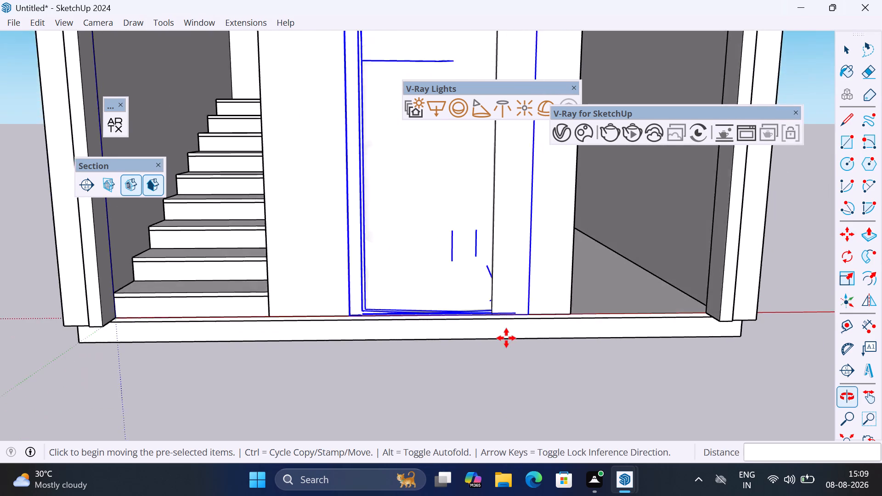
{"action": "scroll", "coordinate": [506, 338], "scroll_direction": "down", "scroll_amount": 2}
{"action": "key", "text": "s"}
{"action": "scroll", "coordinate": [521, 205], "scroll_direction": "up", "scroll_amount": 3}
{"action": "middle_click_drag", "start_coordinate": [521, 205], "coordinate": [390, 241]}
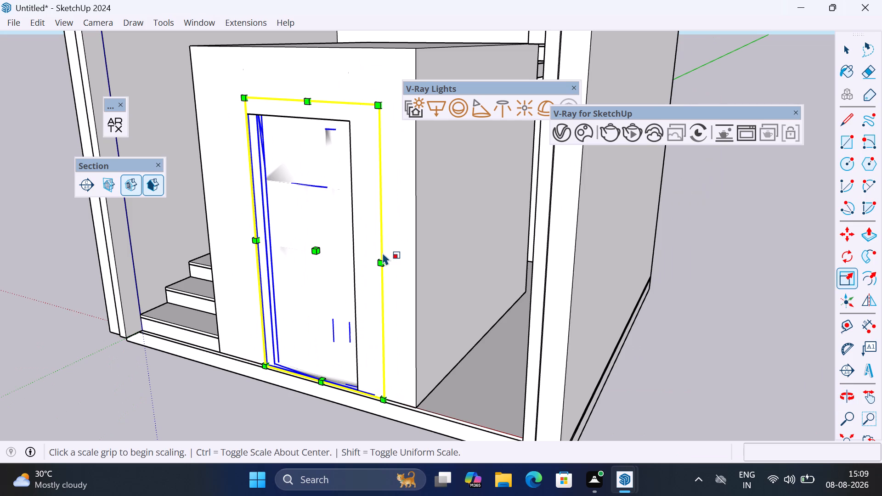
{"action": "key", "text": "k"}
{"action": "scroll", "coordinate": [395, 251], "scroll_direction": "up", "scroll_amount": 4}
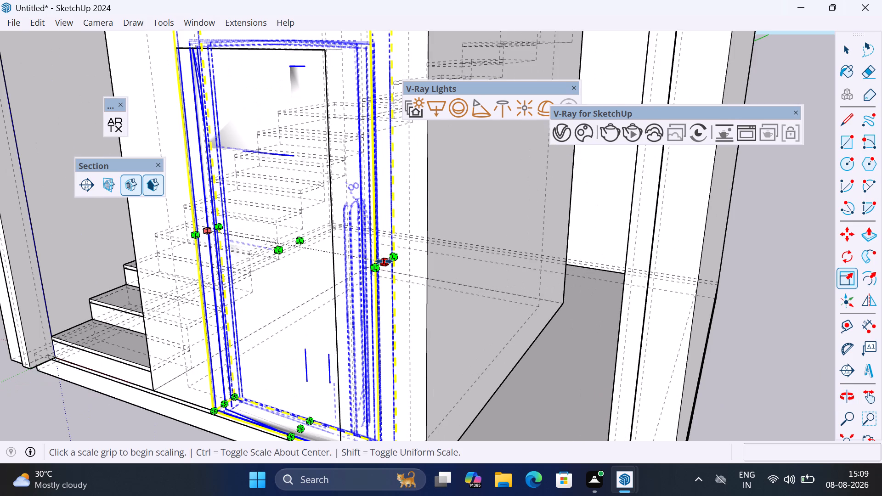
{"action": "left_click", "coordinate": [384, 261]}
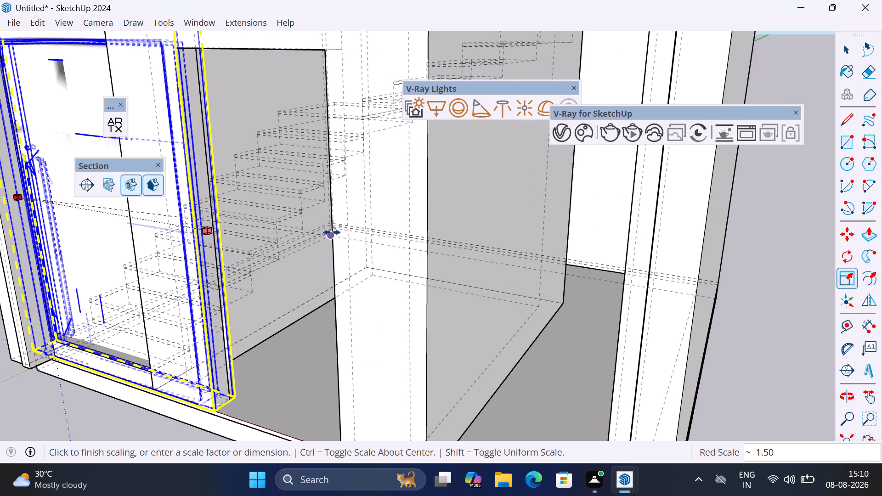
{"action": "scroll", "coordinate": [334, 230], "scroll_direction": "up", "scroll_amount": 1}
{"action": "middle_click_drag", "start_coordinate": [334, 230], "coordinate": [377, 227]}
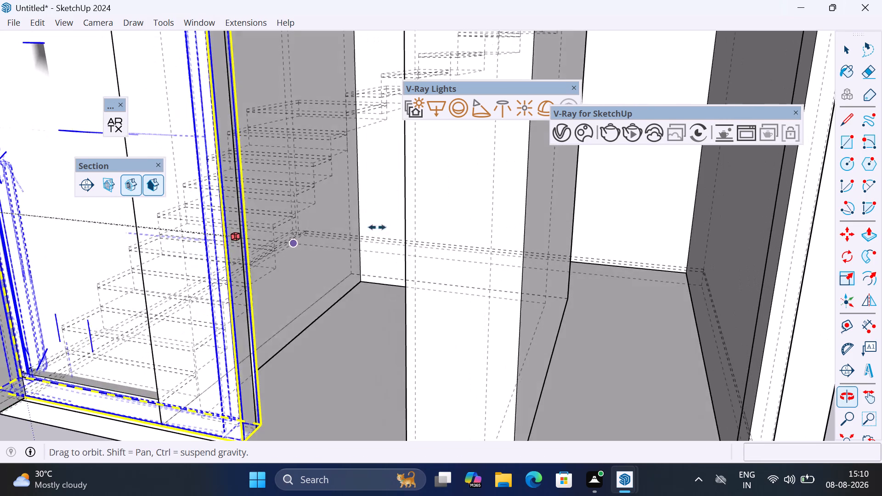
{"action": "scroll", "coordinate": [387, 242], "scroll_direction": "down", "scroll_amount": 5}
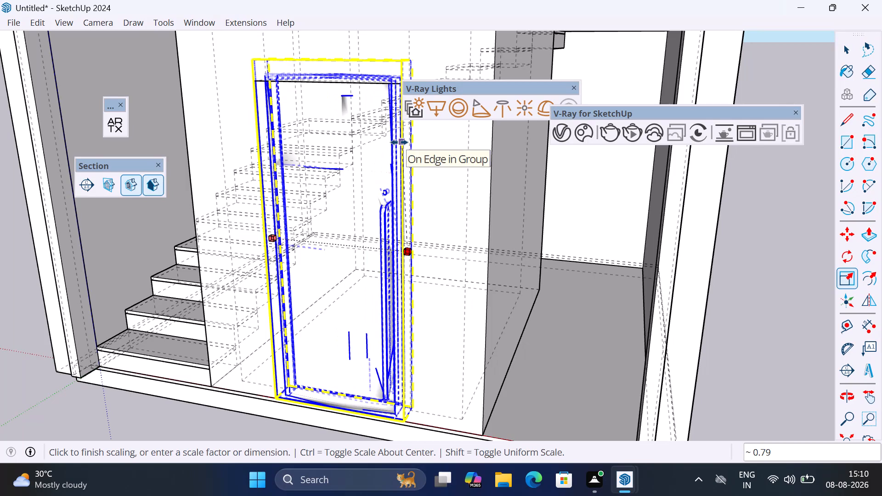
{"action": "left_click", "coordinate": [399, 142]}
Scale the door's height by about 0.95 to the doorway's top edge, hide the back edges again, and deselect the door.
{"action": "scroll", "coordinate": [444, 246], "scroll_direction": "down", "scroll_amount": 4}
{"action": "middle_click_drag", "start_coordinate": [374, 162], "coordinate": [381, 219]}
{"action": "scroll", "coordinate": [367, 166], "scroll_direction": "up", "scroll_amount": 5}
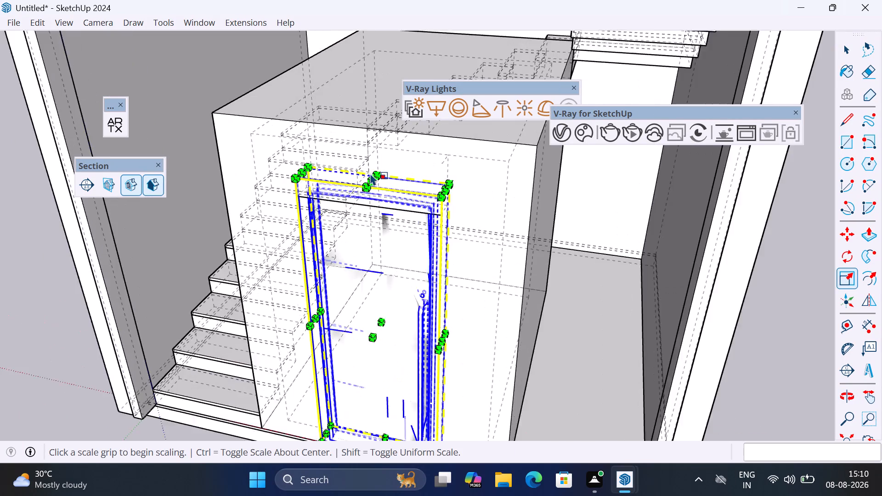
{"action": "scroll", "coordinate": [372, 176], "scroll_direction": "up", "scroll_amount": 2}
{"action": "left_click", "coordinate": [374, 182]}
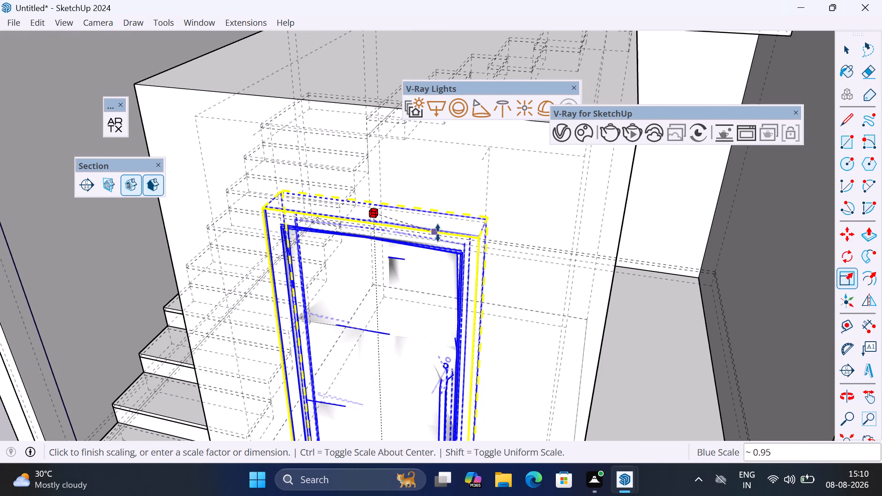
{"action": "left_click", "coordinate": [440, 235]}
{"action": "middle_click_drag", "start_coordinate": [393, 251], "coordinate": [407, 226]}
{"action": "key", "text": "k"}
{"action": "scroll", "coordinate": [412, 192], "scroll_direction": "down", "scroll_amount": 6}
{"action": "key", "text": "space"}
{"action": "scroll", "coordinate": [337, 197], "scroll_direction": "down", "scroll_amount": 5}
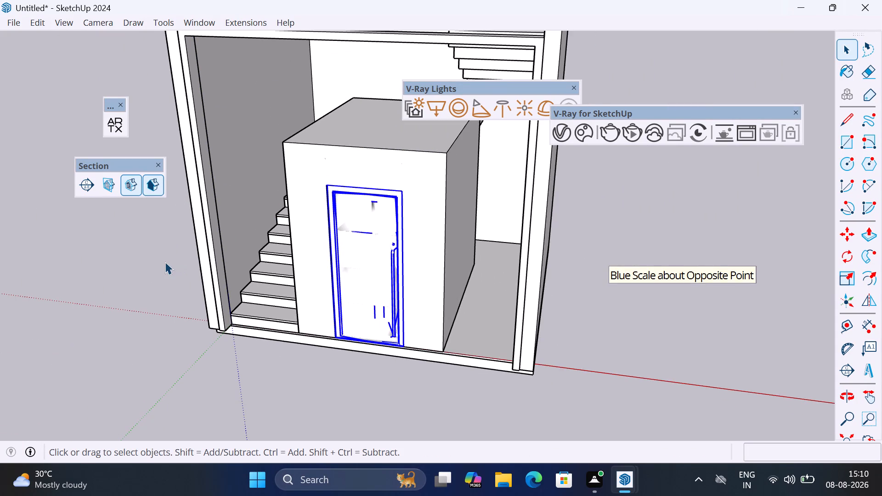
{"action": "left_click", "coordinate": [165, 262]}
Examine the fitted door, the enclosure and the surrounding stairs from several angles.
{"action": "scroll", "coordinate": [307, 289], "scroll_direction": "up", "scroll_amount": 1}
{"action": "middle_click_drag", "start_coordinate": [307, 289], "coordinate": [410, 258]}
{"action": "scroll", "coordinate": [382, 287], "scroll_direction": "down", "scroll_amount": 8}
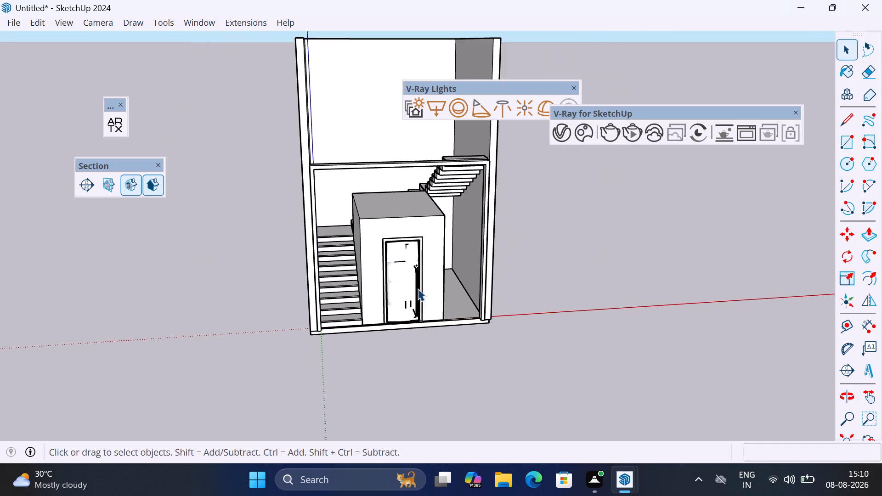
{"action": "scroll", "coordinate": [457, 234], "scroll_direction": "up", "scroll_amount": 2}
{"action": "middle_click_drag", "start_coordinate": [454, 233], "coordinate": [392, 201]}
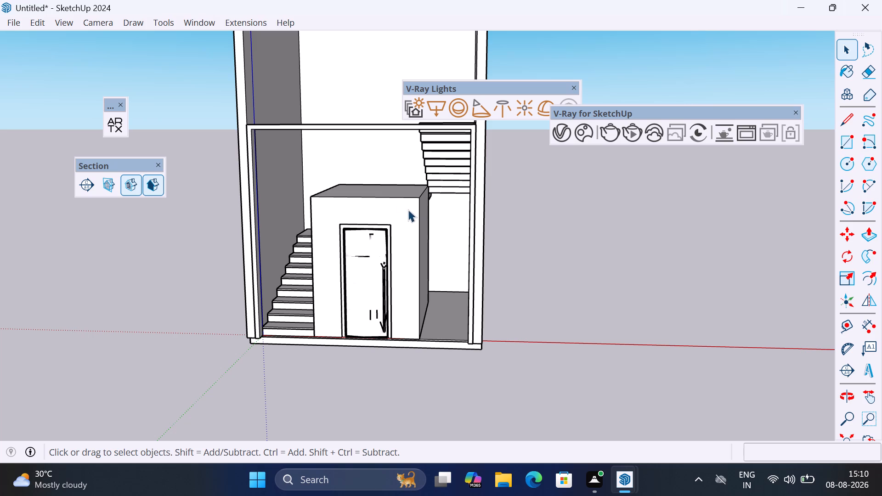
{"action": "middle_click_drag", "start_coordinate": [418, 200], "coordinate": [395, 175]}
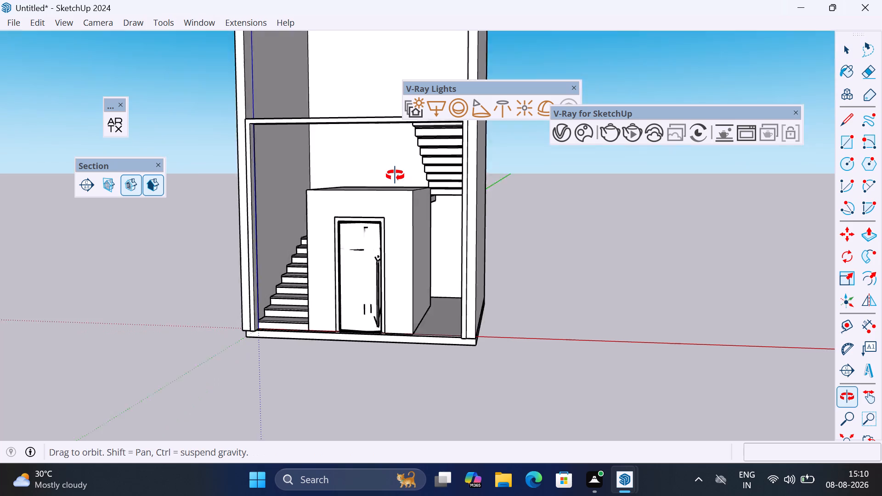
{"action": "middle_click_drag", "start_coordinate": [395, 175], "coordinate": [472, 213]}
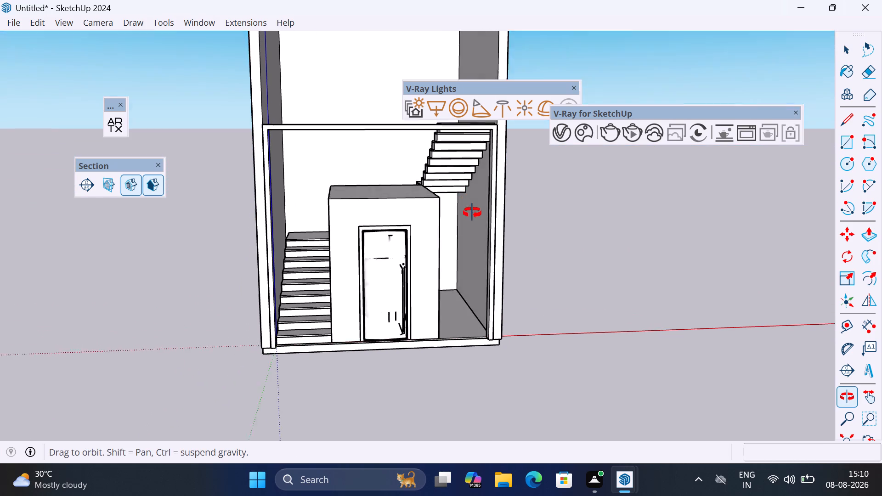
{"action": "middle_click_drag", "start_coordinate": [472, 213], "coordinate": [459, 218]}
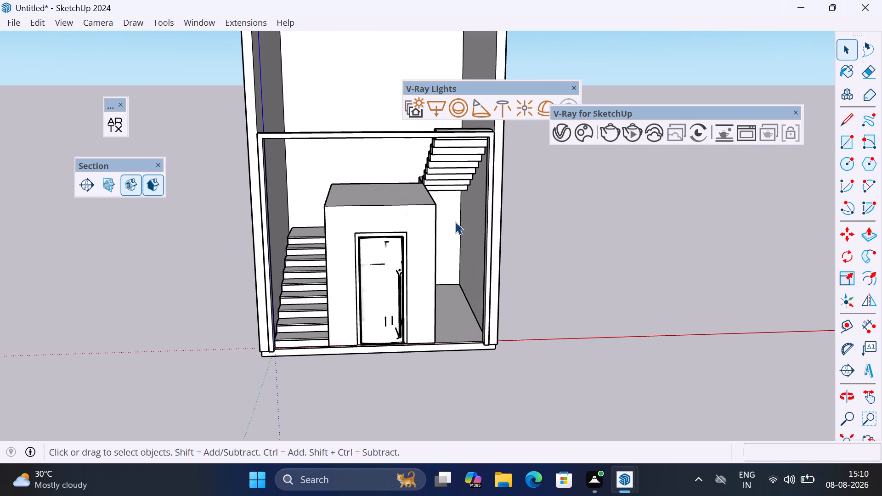
{"action": "scroll", "coordinate": [442, 226], "scroll_direction": "up", "scroll_amount": 3}
{"action": "middle_click_drag", "start_coordinate": [441, 225], "coordinate": [392, 225]}
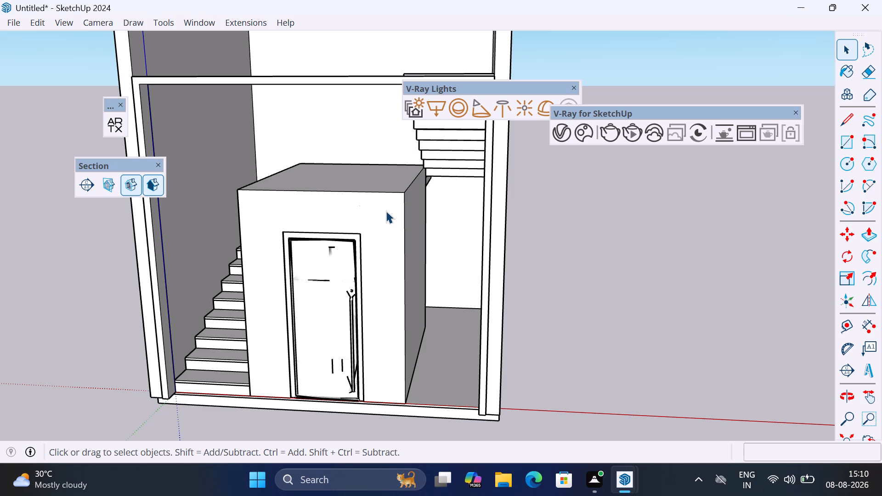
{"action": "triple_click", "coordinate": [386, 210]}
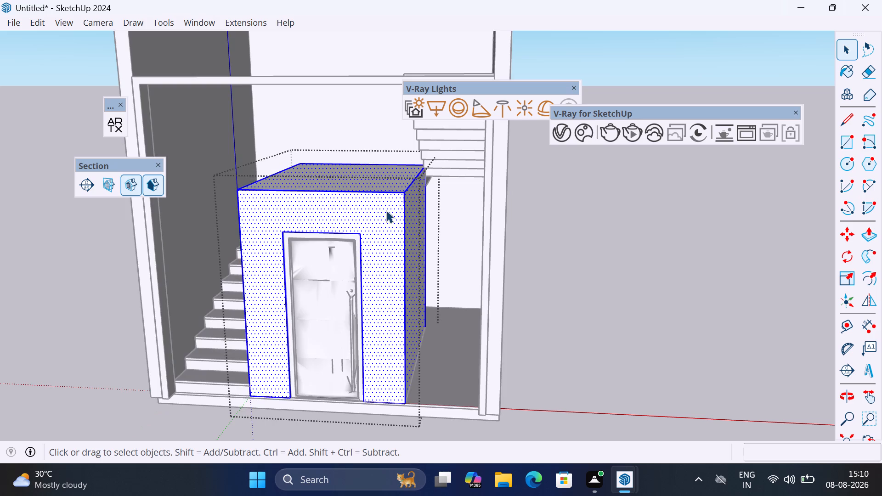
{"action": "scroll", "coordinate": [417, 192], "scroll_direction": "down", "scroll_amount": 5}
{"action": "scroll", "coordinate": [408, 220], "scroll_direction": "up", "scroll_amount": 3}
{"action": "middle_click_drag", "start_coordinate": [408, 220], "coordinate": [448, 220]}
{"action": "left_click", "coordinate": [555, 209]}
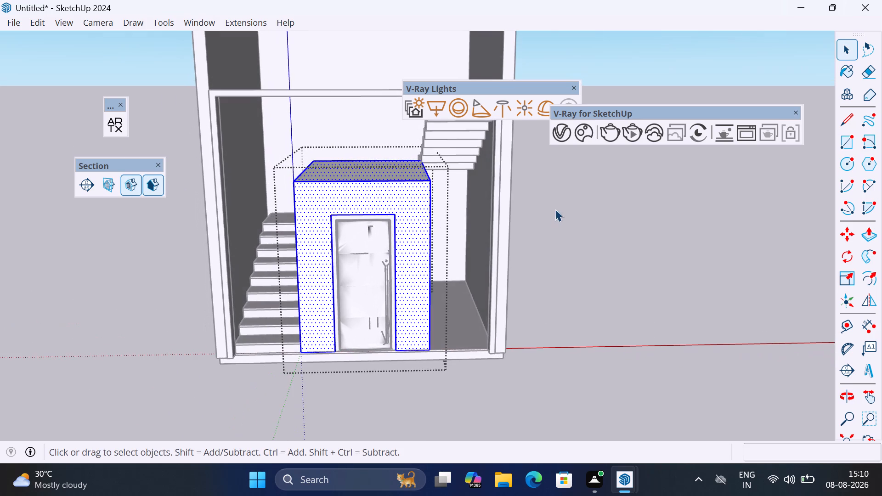
Stretch the enclosure by moving its side opposite the stairs 2' 9" outward to meet the outer wall, and leave its editing.
{"action": "scroll", "coordinate": [409, 257], "scroll_direction": "up", "scroll_amount": 2}
{"action": "middle_click_drag", "start_coordinate": [409, 257], "coordinate": [395, 247]}
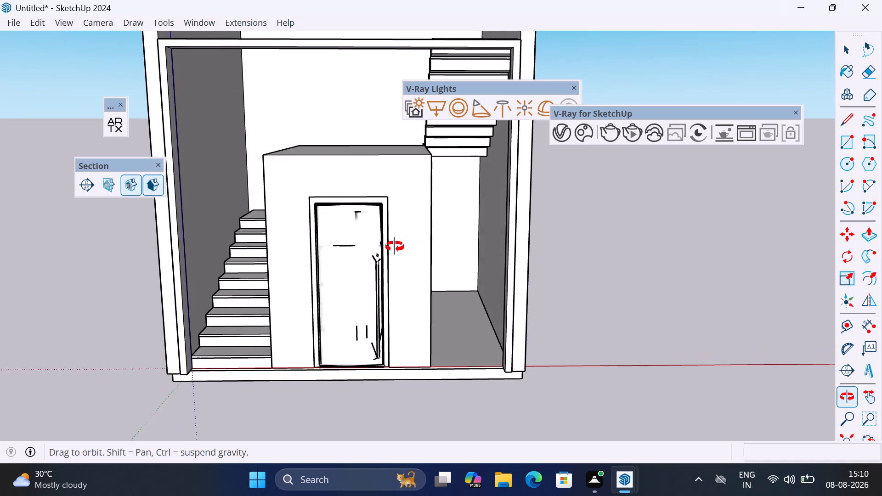
{"action": "middle_click_drag", "start_coordinate": [395, 247], "coordinate": [395, 247]}
{"action": "scroll", "coordinate": [395, 247], "scroll_direction": "down", "scroll_amount": 1}
{"action": "double_click", "coordinate": [392, 225]}
{"action": "left_click", "coordinate": [393, 223]}
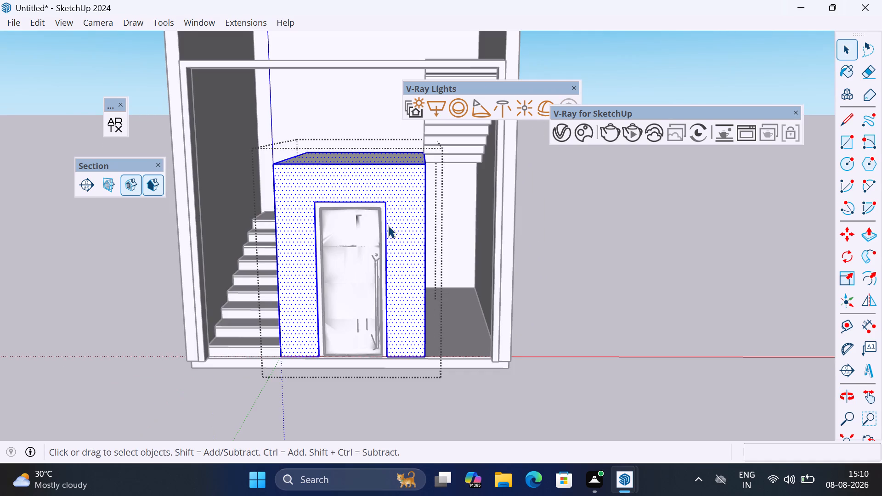
{"action": "scroll", "coordinate": [388, 225], "scroll_direction": "down", "scroll_amount": 5}
{"action": "left_click_drag", "start_coordinate": [401, 157], "coordinate": [494, 382]}
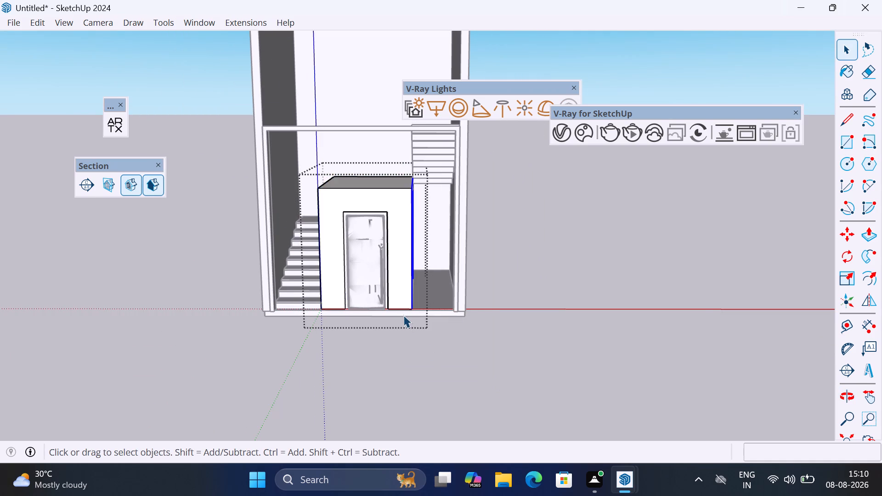
{"action": "scroll", "coordinate": [403, 315], "scroll_direction": "up", "scroll_amount": 4}
{"action": "key", "text": "m"}
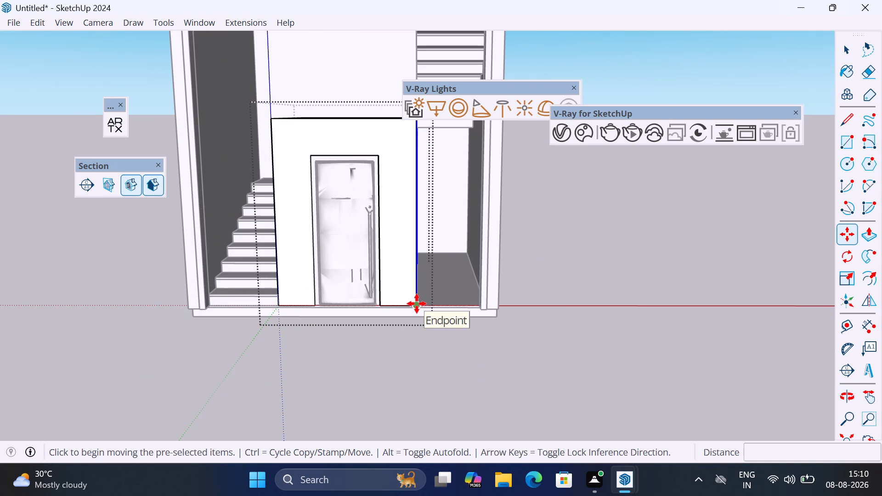
{"action": "left_click", "coordinate": [417, 304]}
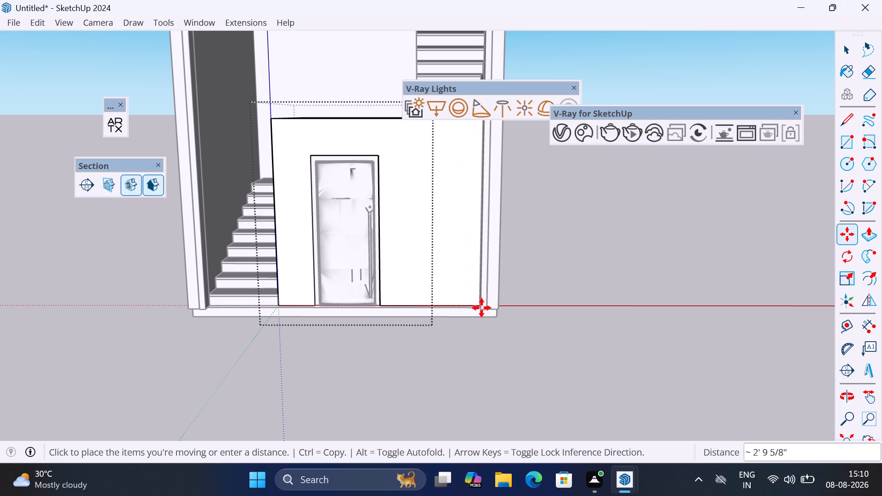
{"action": "left_click", "coordinate": [483, 286]}
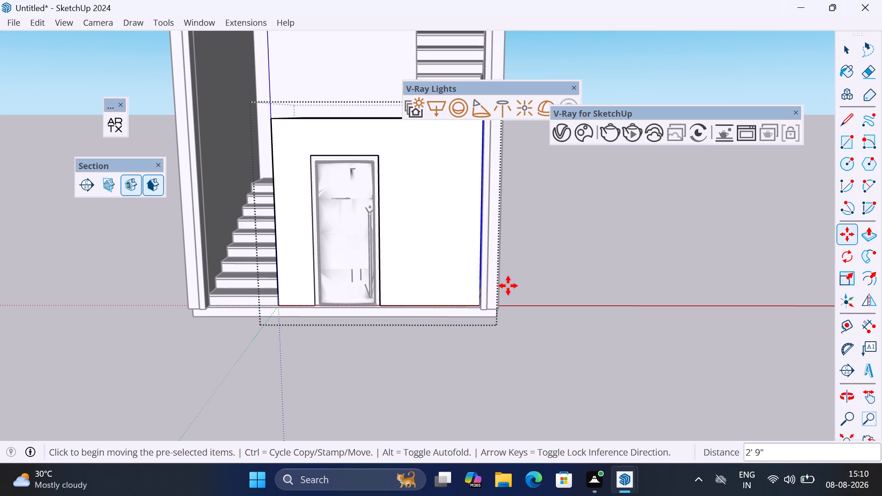
{"action": "key", "text": "Escape"}
{"action": "scroll", "coordinate": [487, 301], "scroll_direction": "down", "scroll_amount": 4}
{"action": "key", "text": "space"}
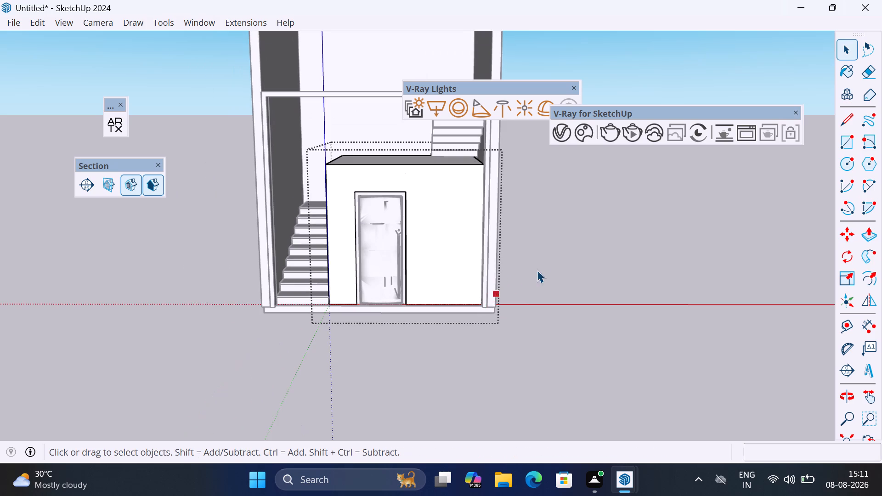
{"action": "left_click", "coordinate": [543, 267]}
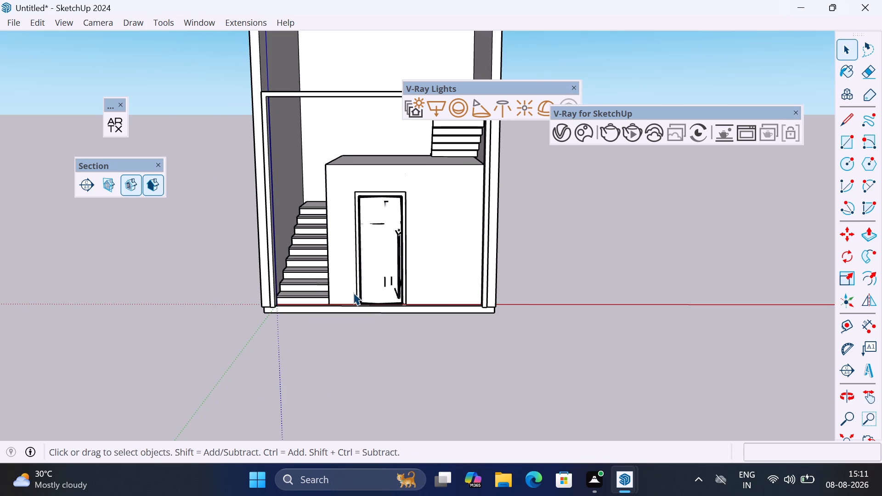
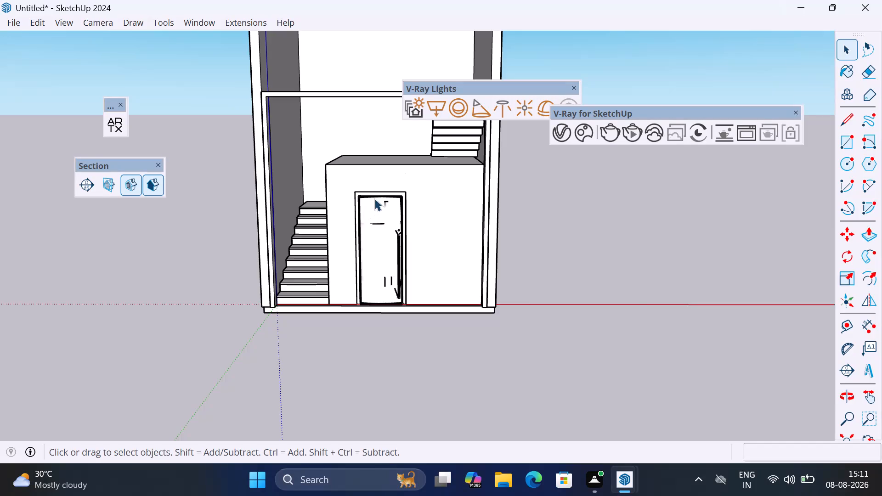
Examine the widened enclosure, its door and the surrounding stair flights from several angles.
{"action": "middle_click_drag", "start_coordinate": [383, 204], "coordinate": [462, 318]}
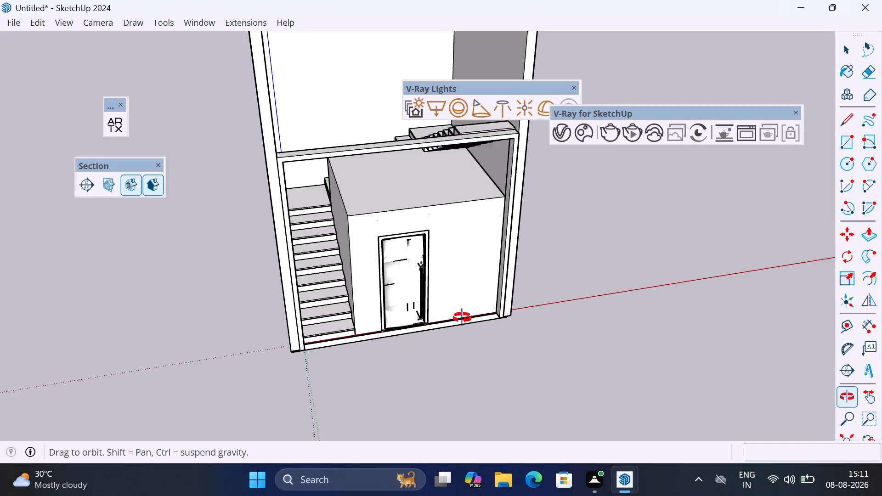
{"action": "middle_click_drag", "start_coordinate": [462, 318], "coordinate": [448, 378]}
{"action": "middle_click", "coordinate": [448, 378]}
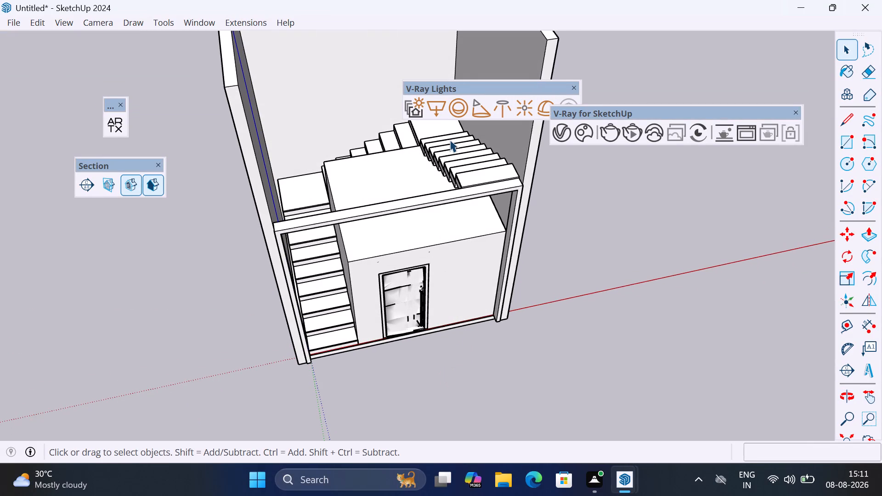
{"action": "scroll", "coordinate": [450, 155], "scroll_direction": "up", "scroll_amount": 5}
{"action": "middle_click_drag", "start_coordinate": [451, 185], "coordinate": [422, 108]}
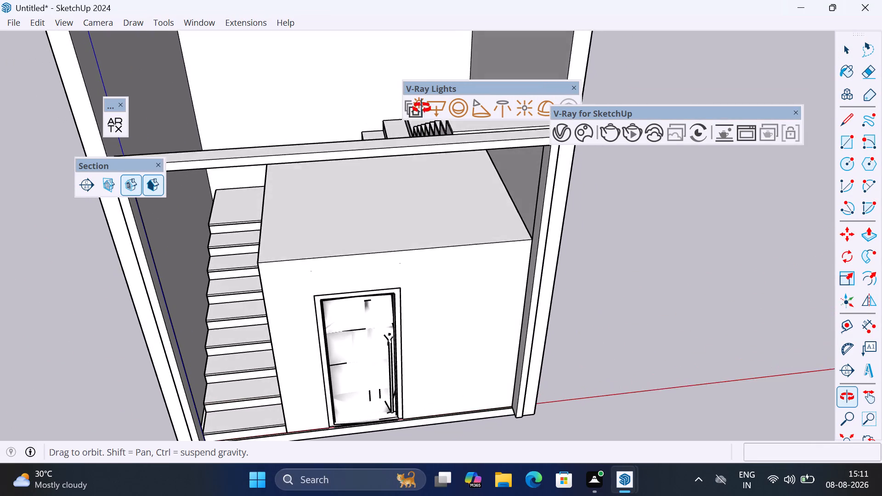
{"action": "middle_click_drag", "start_coordinate": [422, 108], "coordinate": [425, 77]}
{"action": "scroll", "coordinate": [421, 185], "scroll_direction": "down", "scroll_amount": 1}
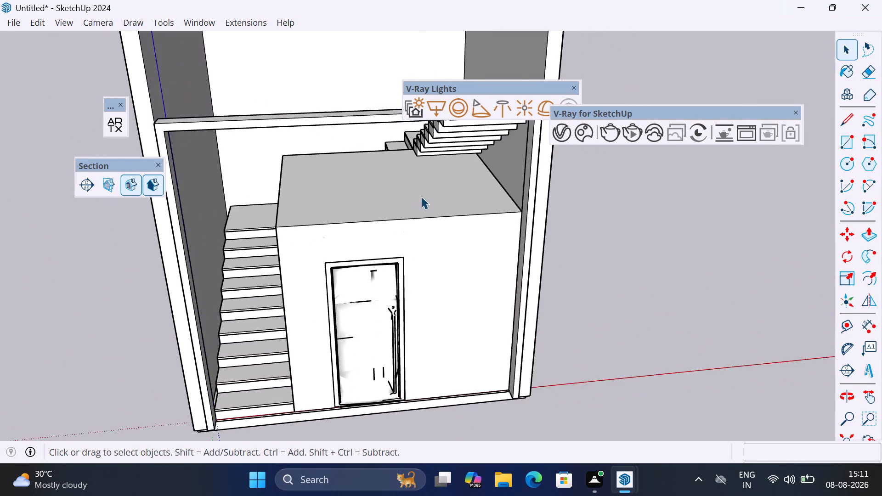
{"action": "scroll", "coordinate": [421, 197], "scroll_direction": "down", "scroll_amount": 3}
{"action": "middle_click_drag", "start_coordinate": [421, 206], "coordinate": [441, 199]}
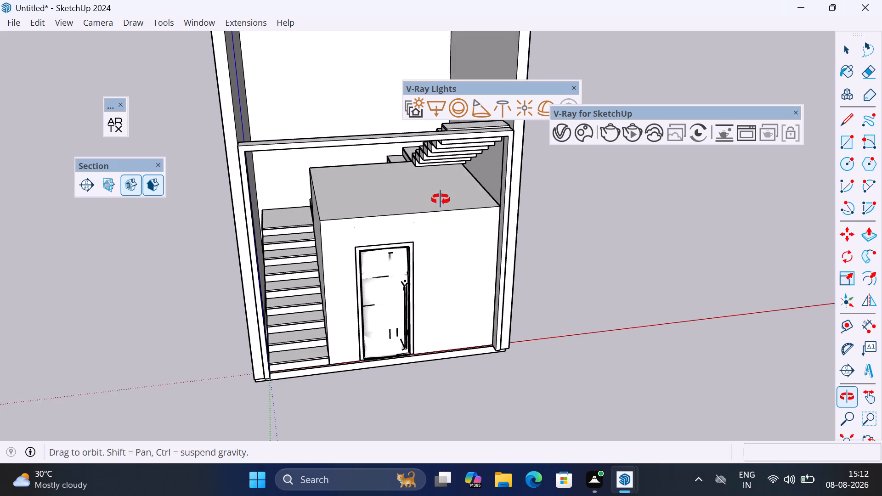
{"action": "middle_click_drag", "start_coordinate": [441, 199], "coordinate": [448, 177]}
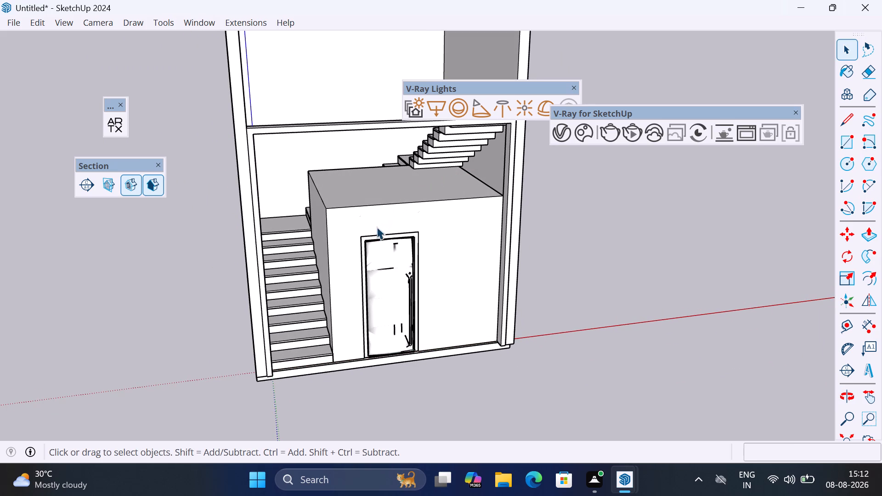
{"action": "scroll", "coordinate": [355, 247], "scroll_direction": "down", "scroll_amount": 1}
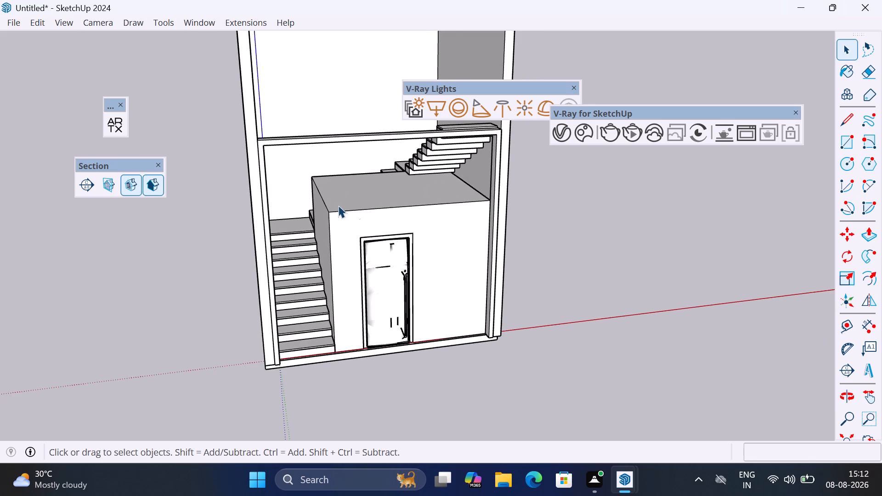
Open the enclosure for editing and offset its roof face's outline 2" inward.
{"action": "scroll", "coordinate": [338, 200], "scroll_direction": "up", "scroll_amount": 3}
{"action": "double_click", "coordinate": [346, 186]}
{"action": "left_click", "coordinate": [345, 189]}
{"action": "left_click", "coordinate": [358, 191]}
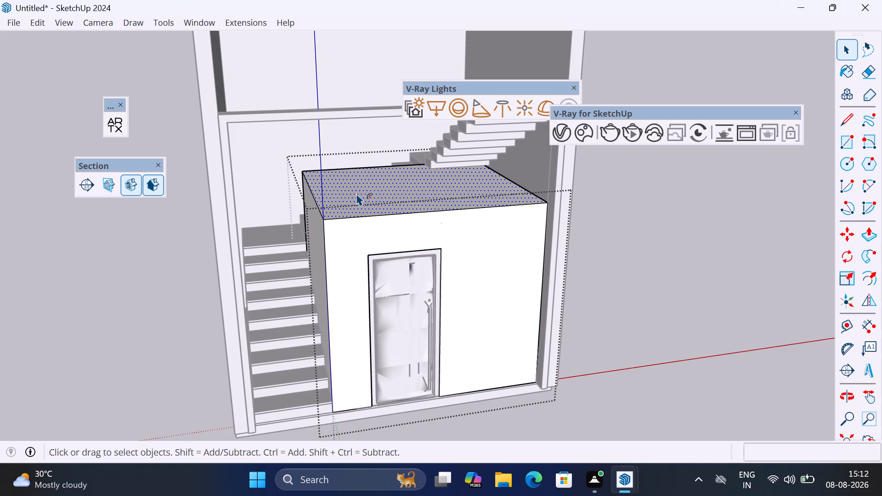
{"action": "key", "text": "f"}
{"action": "left_click", "coordinate": [339, 195]}
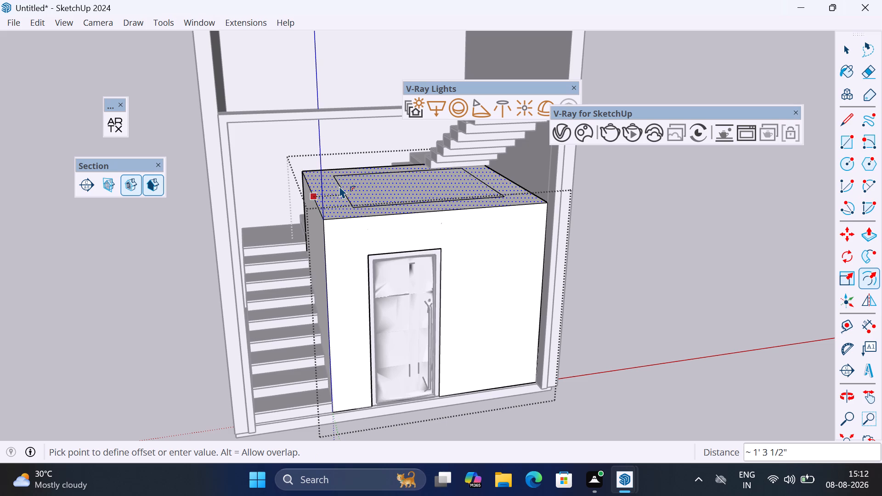
{"action": "type", "text": "2\""}
{"action": "key", "text": "Return"}
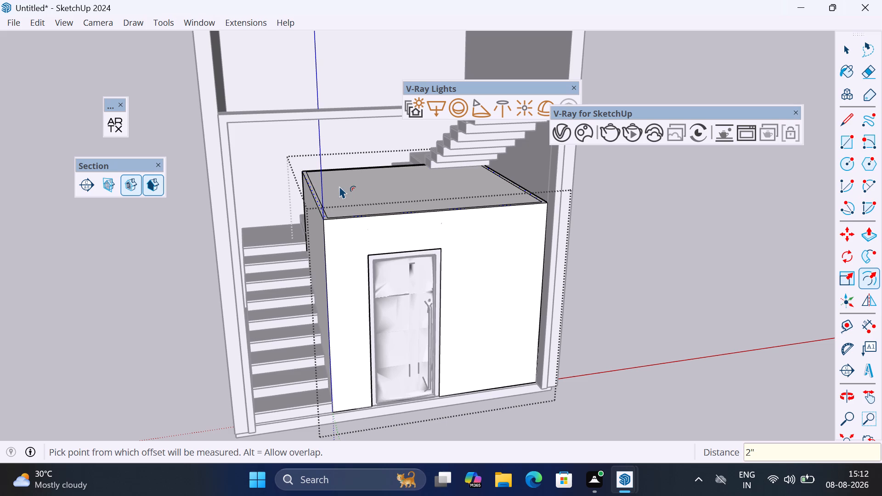
Move the offset outline's edge beside the outer wall outward onto the roof's boundary edge, removing the strip on that side.
{"action": "middle_click_drag", "start_coordinate": [377, 177], "coordinate": [350, 254]}
{"action": "scroll", "coordinate": [579, 222], "scroll_direction": "up", "scroll_amount": 6}
{"action": "scroll", "coordinate": [533, 224], "scroll_direction": "up", "scroll_amount": 4}
{"action": "key", "text": "space"}
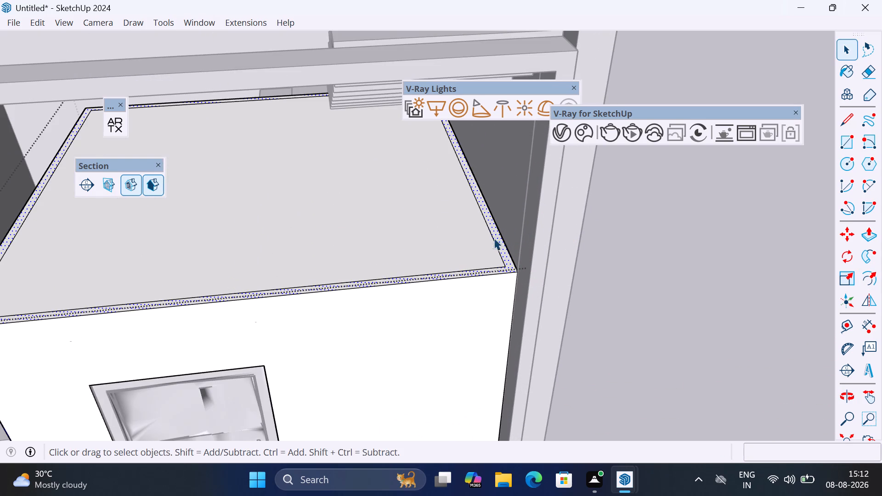
{"action": "left_click", "coordinate": [493, 239]}
{"action": "scroll", "coordinate": [493, 239], "scroll_direction": "up", "scroll_amount": 4}
{"action": "key", "text": "m"}
{"action": "left_click", "coordinate": [493, 239]}
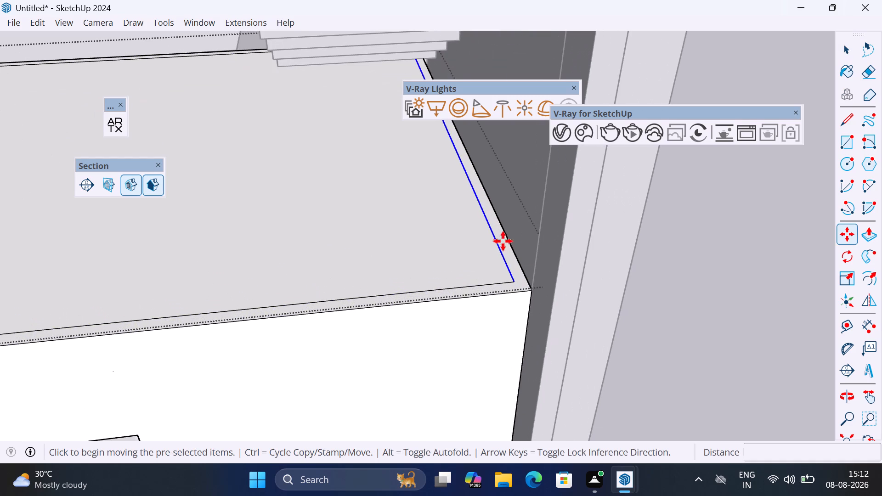
{"action": "left_click", "coordinate": [509, 242]}
Draw a 2" line across the rear border strip at a stair riser and erase the inner edge beyond it toward the upper flight.
{"action": "scroll", "coordinate": [526, 258], "scroll_direction": "down", "scroll_amount": 6}
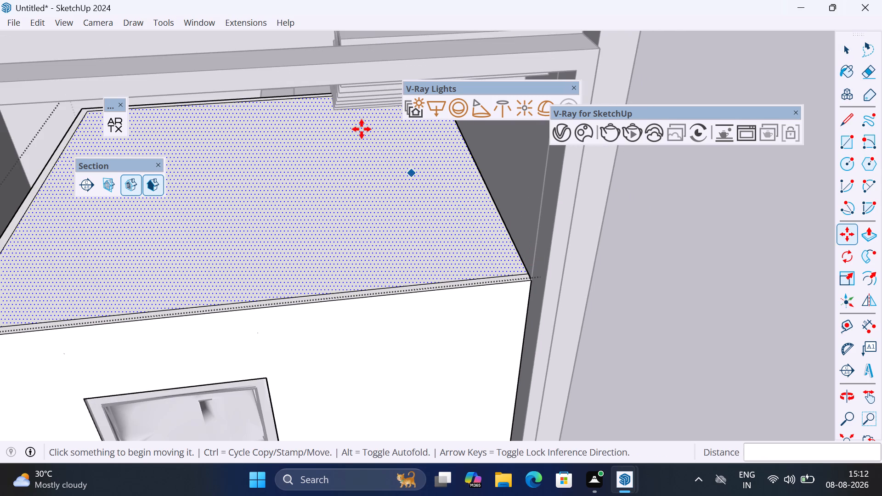
{"action": "scroll", "coordinate": [358, 119], "scroll_direction": "up", "scroll_amount": 1}
{"action": "middle_click_drag", "start_coordinate": [359, 124], "coordinate": [365, 230]}
{"action": "scroll", "coordinate": [291, 98], "scroll_direction": "up", "scroll_amount": 5}
{"action": "middle_click_drag", "start_coordinate": [295, 100], "coordinate": [385, 92]}
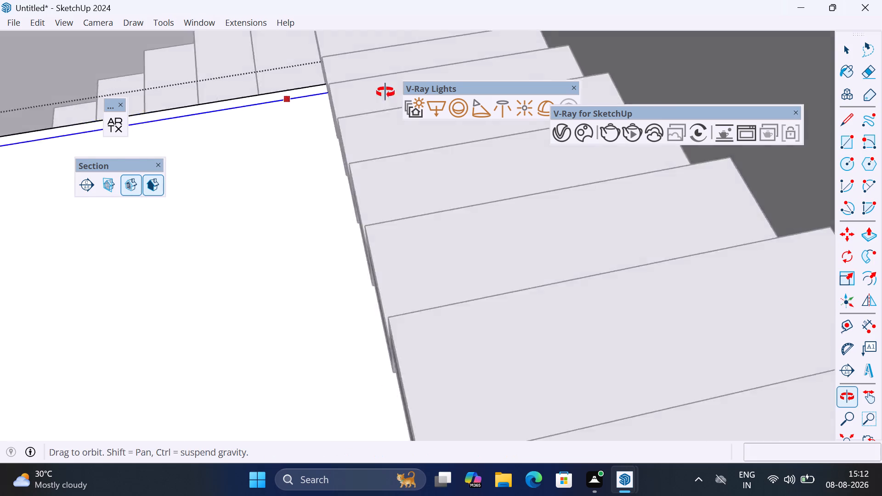
{"action": "middle_click_drag", "start_coordinate": [385, 92], "coordinate": [401, 82]}
{"action": "scroll", "coordinate": [401, 74], "scroll_direction": "down", "scroll_amount": 10}
{"action": "scroll", "coordinate": [291, 98], "scroll_direction": "up", "scroll_amount": 4}
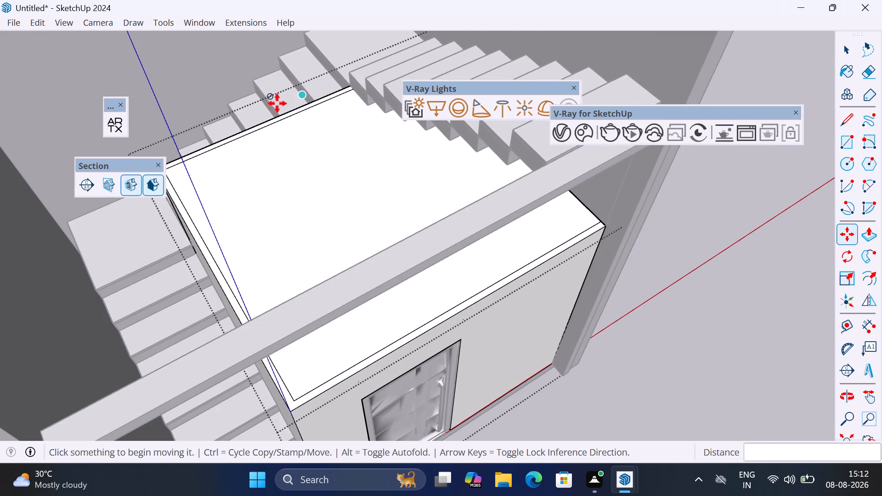
{"action": "scroll", "coordinate": [250, 123], "scroll_direction": "up", "scroll_amount": 4}
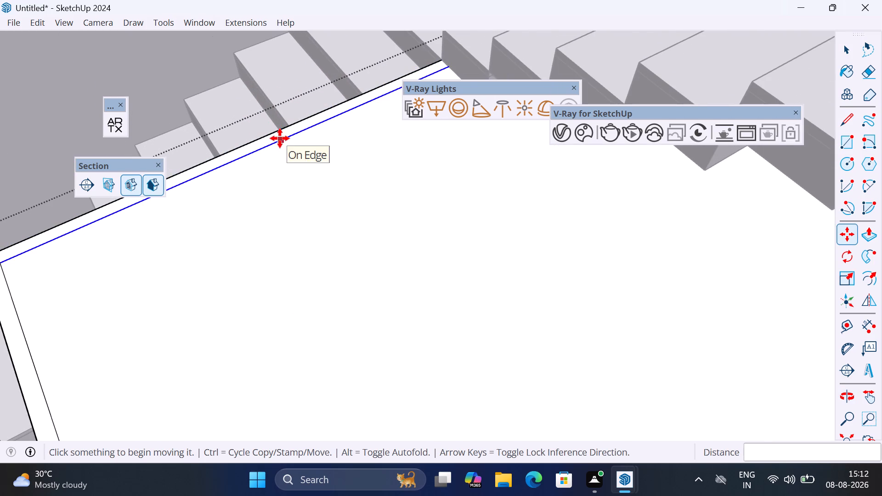
{"action": "key", "text": "k"}
{"action": "type", "text": "kl"}
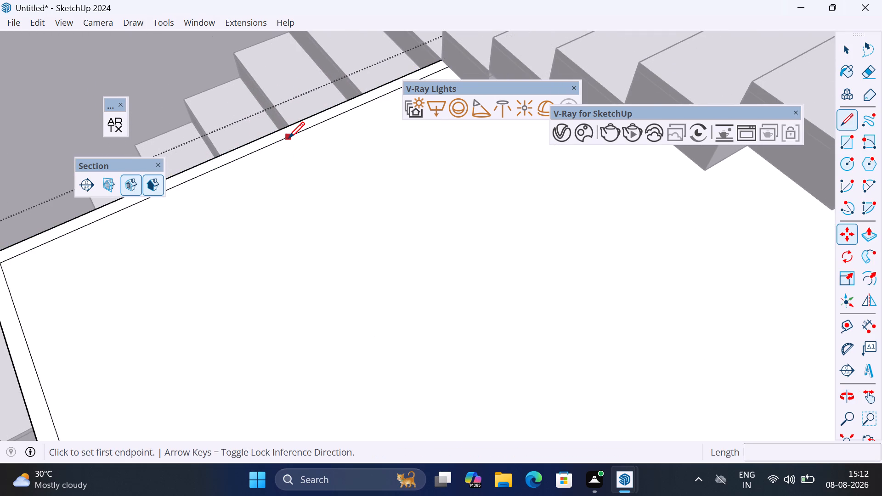
{"action": "left_click", "coordinate": [289, 138]}
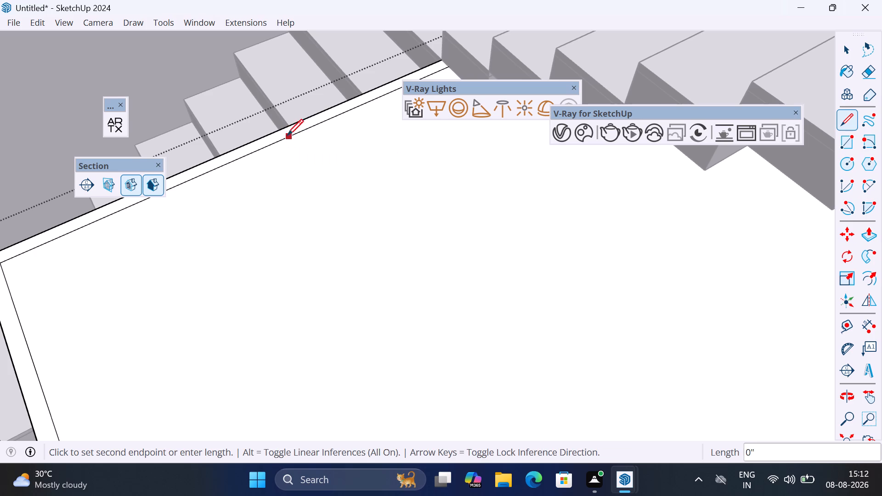
{"action": "left_click", "coordinate": [281, 128]}
{"action": "key", "text": "Escape"}
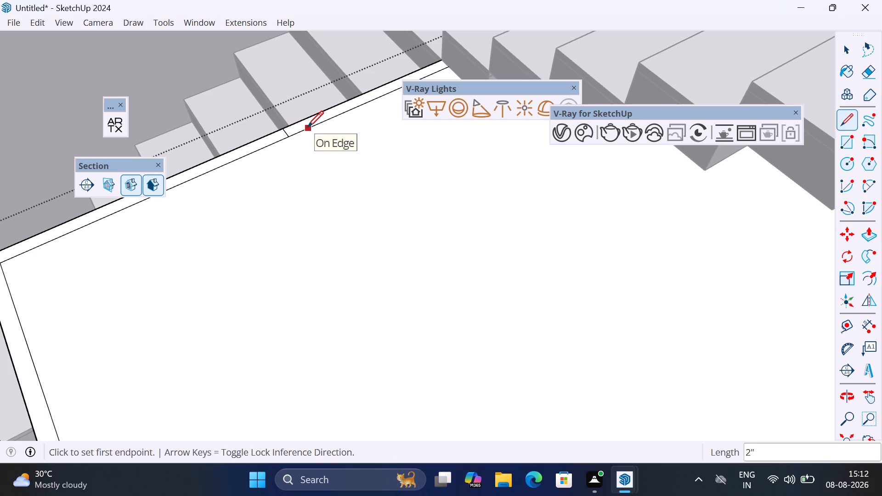
{"action": "key", "text": "e"}
{"action": "left_click", "coordinate": [310, 126]}
{"action": "scroll", "coordinate": [321, 115], "scroll_direction": "down", "scroll_amount": 6}
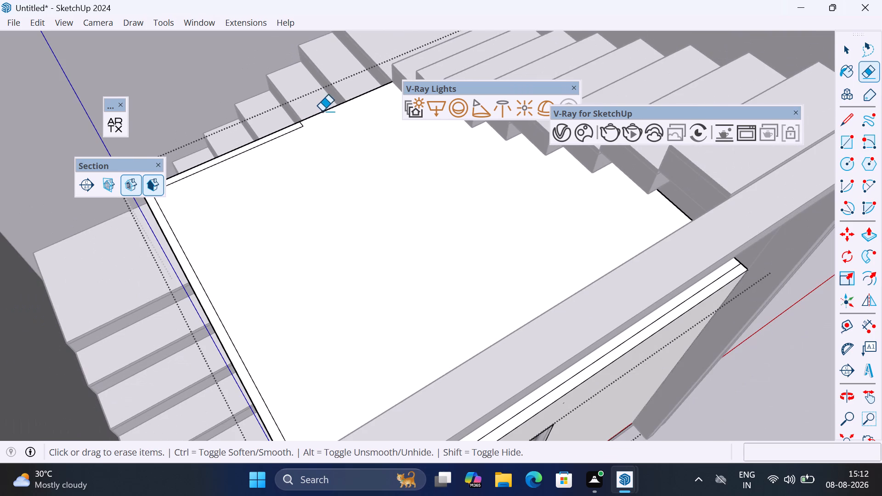
Copy the remaining roof border strip, leave the enclosure's editing, and paste the strip in place inside a new group.
{"action": "key", "text": "space"}
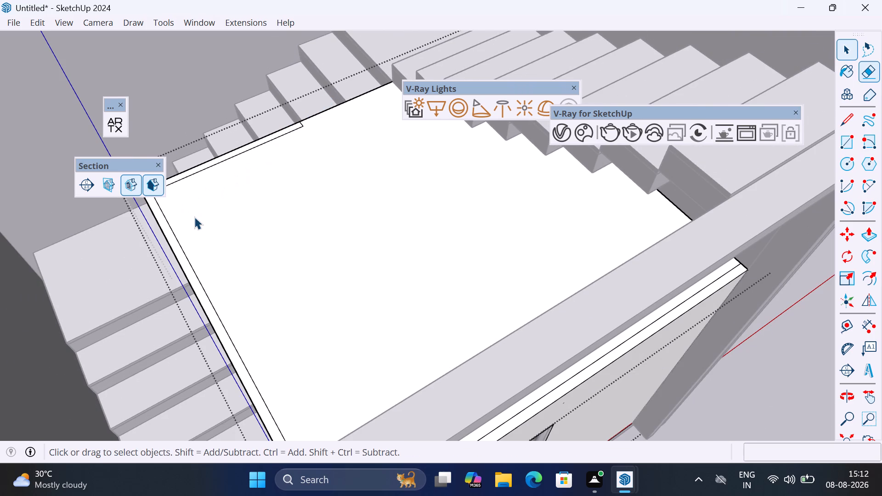
{"action": "left_click", "coordinate": [190, 272]}
{"action": "scroll", "coordinate": [242, 217], "scroll_direction": "down", "scroll_amount": 5}
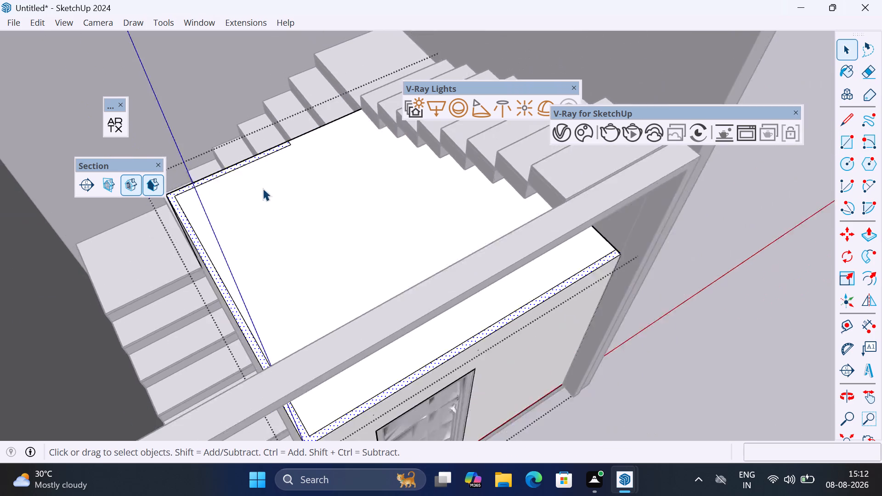
{"action": "scroll", "coordinate": [263, 188], "scroll_direction": "down", "scroll_amount": 1}
{"action": "scroll", "coordinate": [334, 278], "scroll_direction": "up", "scroll_amount": 1}
{"action": "middle_click_drag", "start_coordinate": [334, 278], "coordinate": [334, 223]}
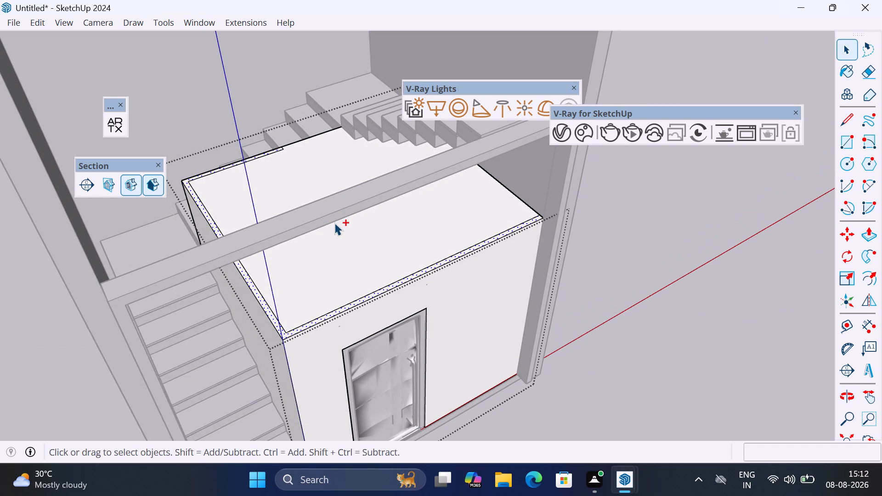
{"action": "key", "text": "ctrl+c"}
{"action": "scroll", "coordinate": [361, 209], "scroll_direction": "down", "scroll_amount": 6}
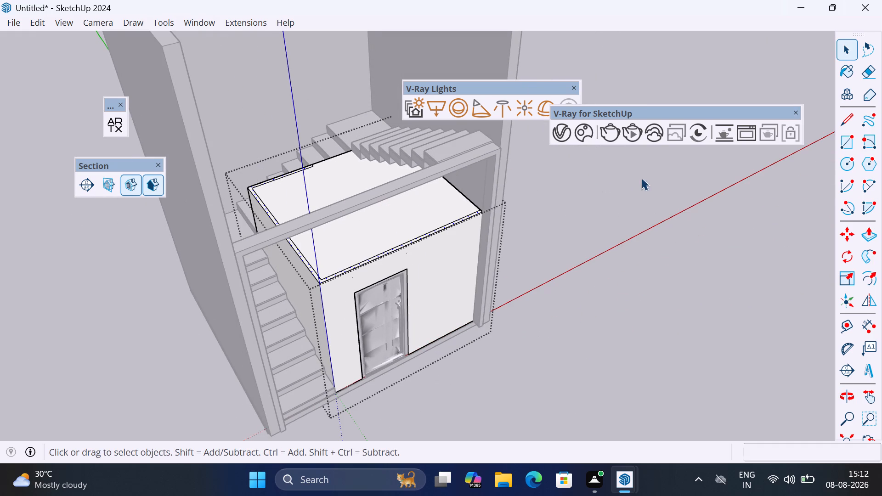
{"action": "left_click", "coordinate": [611, 182]}
{"action": "right_click", "coordinate": [580, 172]}
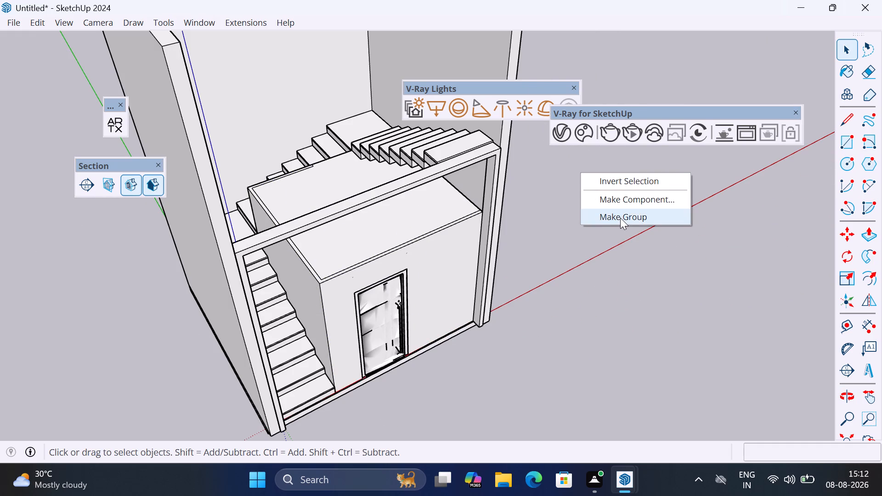
{"action": "left_click", "coordinate": [620, 218]}
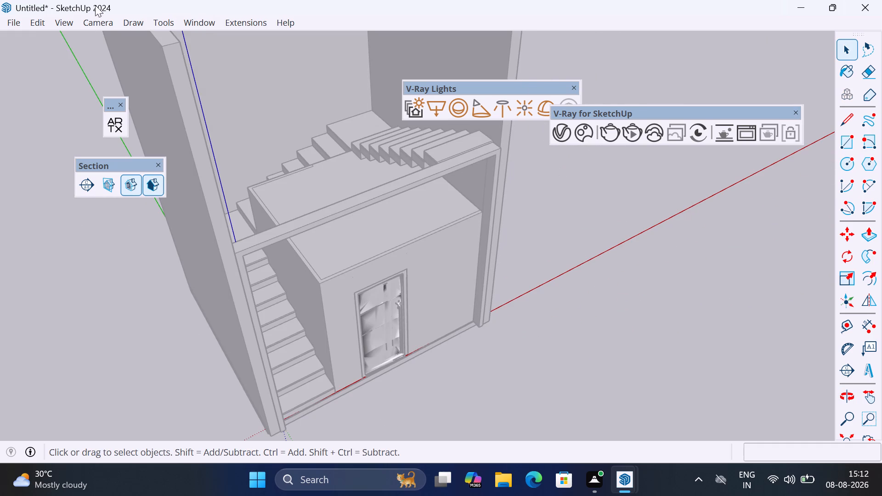
{"action": "left_click", "coordinate": [42, 26]}
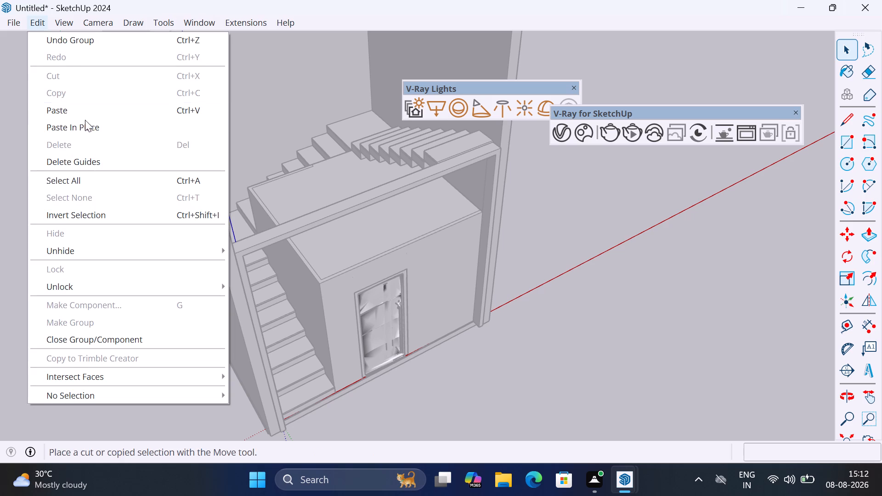
{"action": "left_click", "coordinate": [85, 124]}
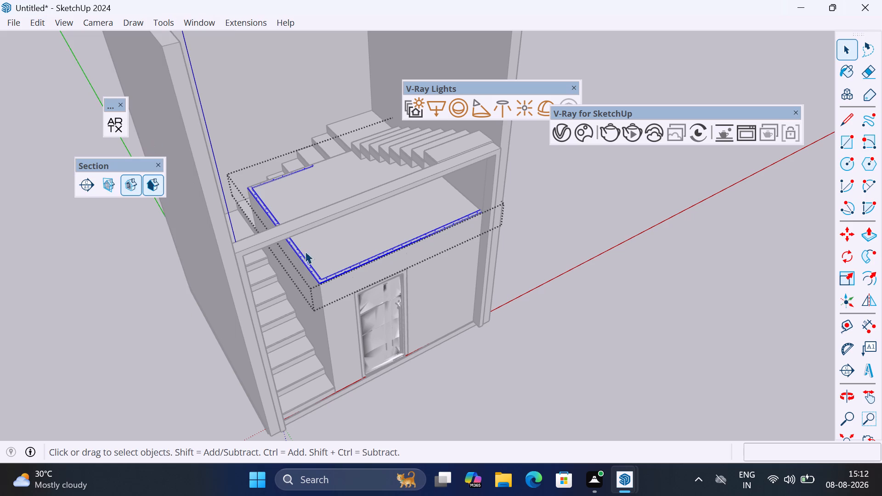
Push/Pull the pasted border strip 2" upward into a raised curb along the roof's edges.
{"action": "scroll", "coordinate": [339, 269], "scroll_direction": "up", "scroll_amount": 3}
{"action": "key", "text": "p"}
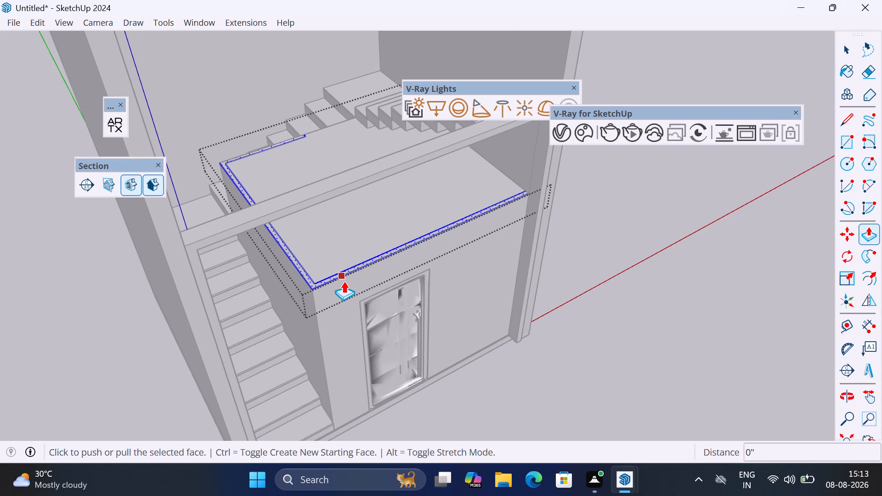
{"action": "left_click", "coordinate": [344, 281]}
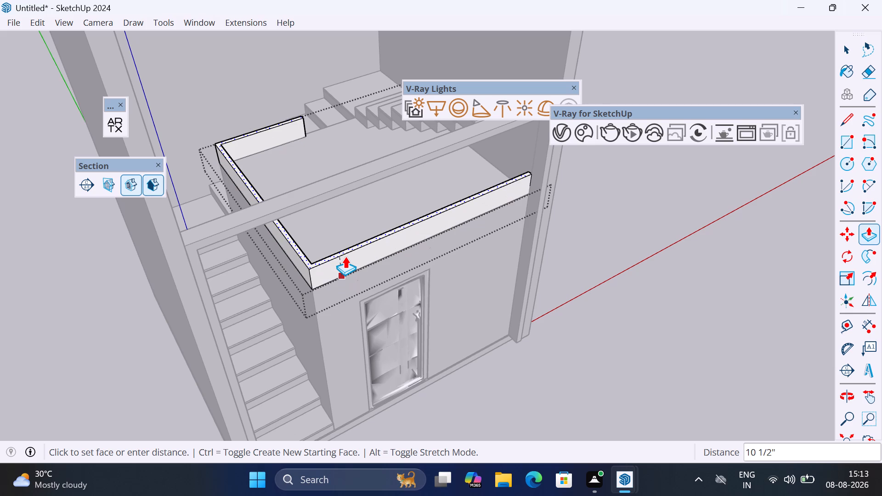
{"action": "type", "text": "2\""}
{"action": "key", "text": "Return"}
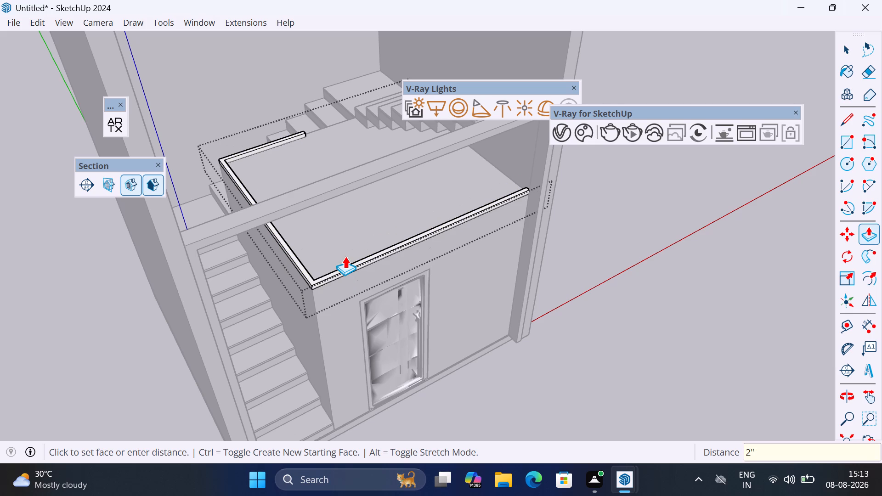
Offset the outline of the curb's top face about 13/16" inward to form a narrow centre strip.
{"action": "scroll", "coordinate": [308, 282], "scroll_direction": "up", "scroll_amount": 16}
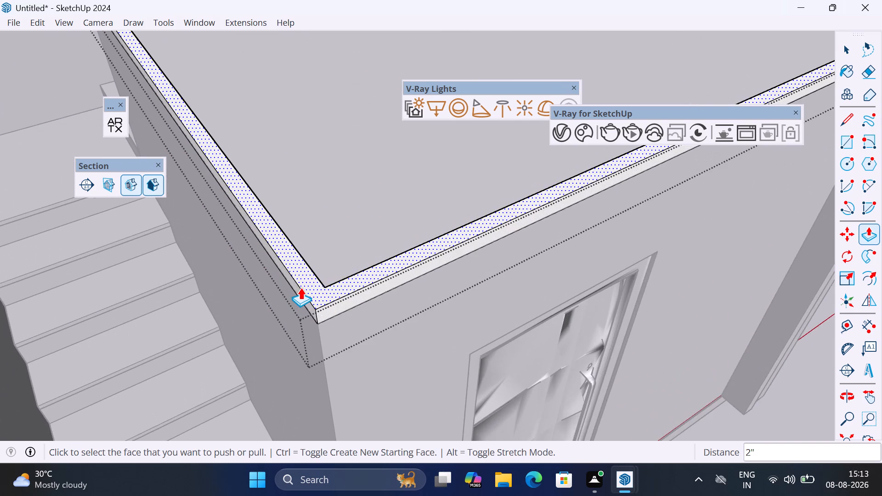
{"action": "scroll", "coordinate": [300, 287], "scroll_direction": "up", "scroll_amount": 1}
{"action": "key", "text": "f"}
{"action": "left_click", "coordinate": [305, 287]}
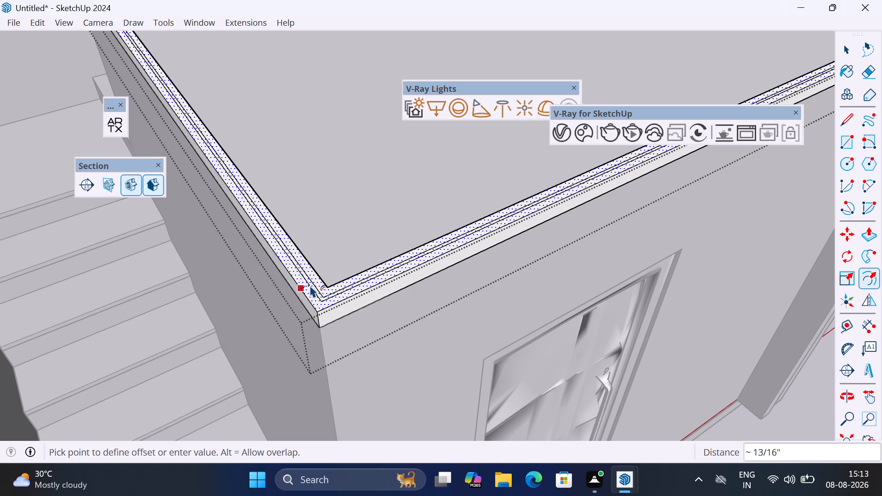
{"action": "left_click", "coordinate": [310, 285]}
{"action": "scroll", "coordinate": [324, 286], "scroll_direction": "up", "scroll_amount": 3}
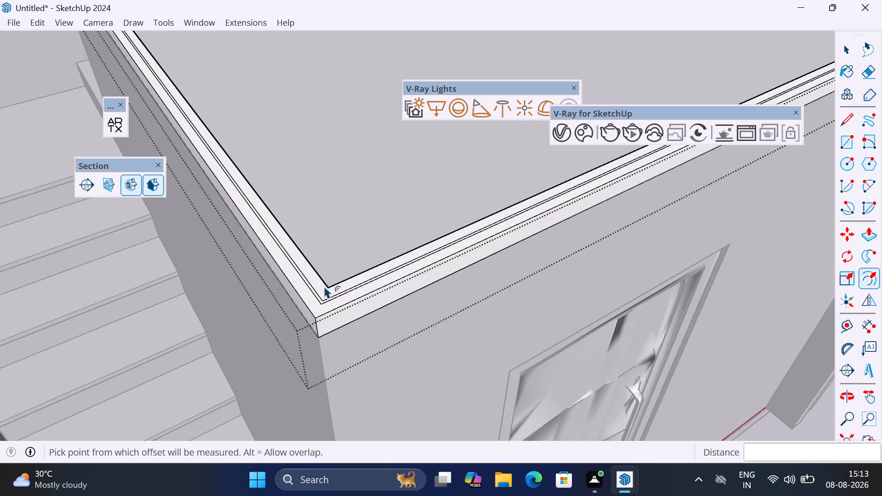
{"action": "scroll", "coordinate": [324, 286], "scroll_direction": "up", "scroll_amount": 7}
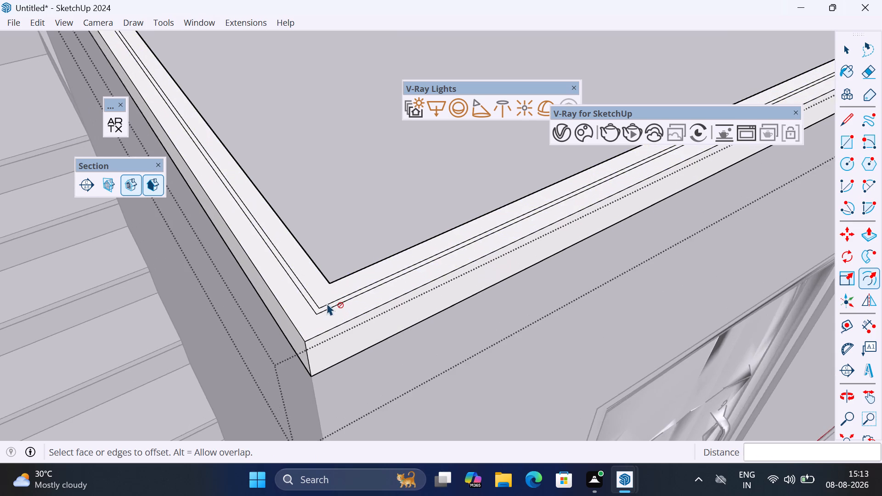
Copy the curb's narrow centre strip, leave the curb's editing, and paste the strip in place inside a new group.
{"action": "scroll", "coordinate": [326, 304], "scroll_direction": "up", "scroll_amount": 5}
{"action": "key", "text": "space"}
{"action": "scroll", "coordinate": [316, 307], "scroll_direction": "up", "scroll_amount": 4}
{"action": "left_click", "coordinate": [303, 310]}
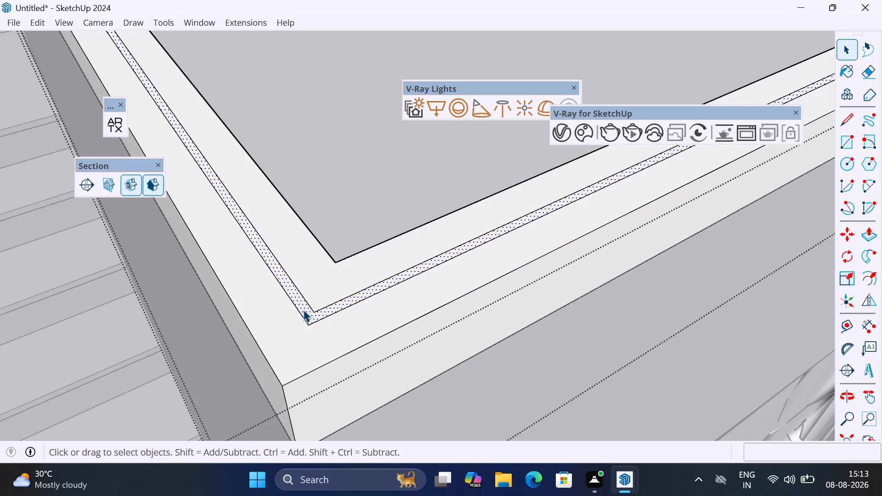
{"action": "key", "text": "ctrl+c"}
{"action": "scroll", "coordinate": [309, 299], "scroll_direction": "down", "scroll_amount": 7}
{"action": "scroll", "coordinate": [322, 234], "scroll_direction": "down", "scroll_amount": 11}
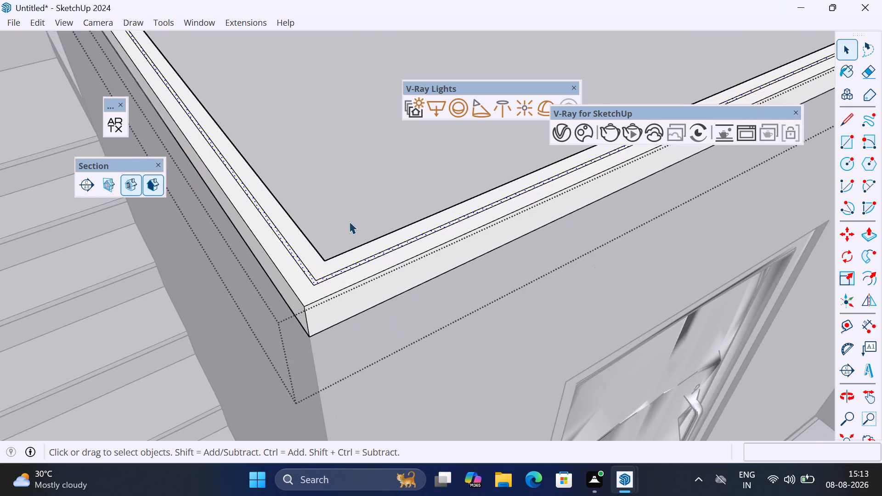
{"action": "scroll", "coordinate": [349, 221], "scroll_direction": "down", "scroll_amount": 4}
{"action": "key", "text": "space"}
{"action": "scroll", "coordinate": [669, 270], "scroll_direction": "down", "scroll_amount": 14}
{"action": "left_click", "coordinate": [168, 295]}
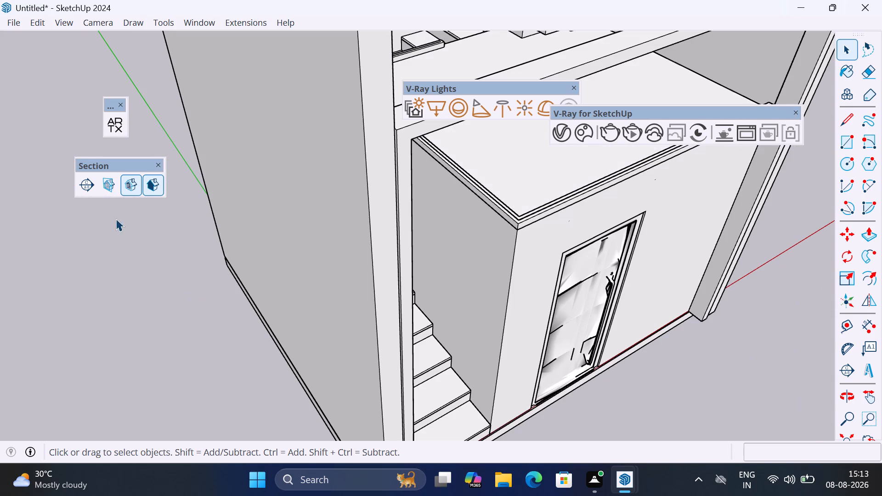
{"action": "right_click", "coordinate": [113, 212]}
{"action": "left_click", "coordinate": [161, 261]}
{"action": "scroll", "coordinate": [546, 215], "scroll_direction": "up", "scroll_amount": 3}
{"action": "middle_click_drag", "start_coordinate": [547, 214], "coordinate": [458, 214]}
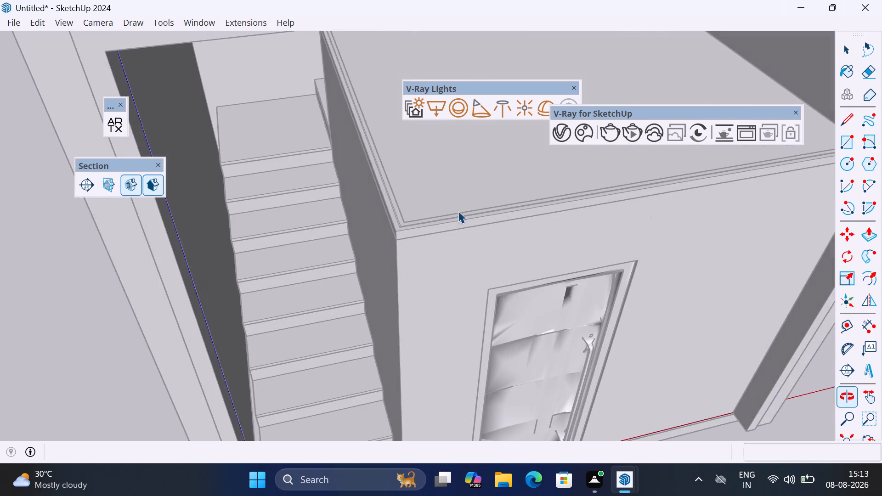
{"action": "scroll", "coordinate": [349, 110], "scroll_direction": "down", "scroll_amount": 3}
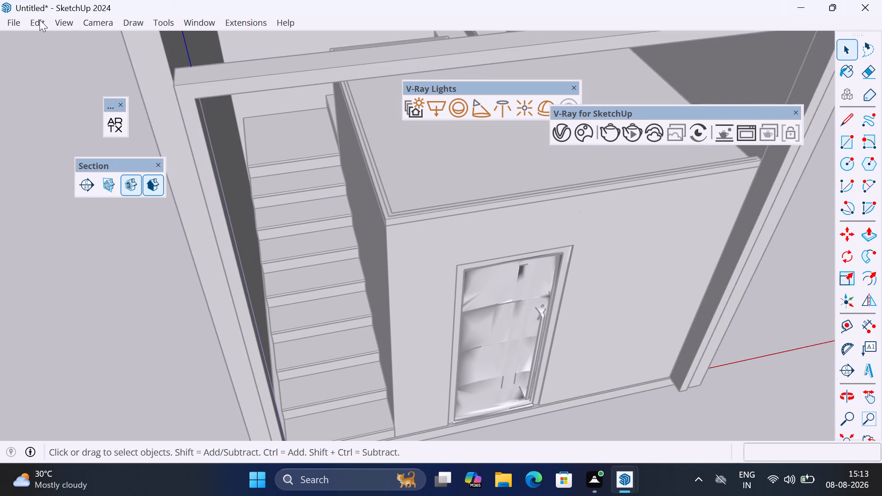
{"action": "left_click", "coordinate": [40, 20]}
{"action": "left_click", "coordinate": [39, 22]}
{"action": "left_click", "coordinate": [40, 24]}
{"action": "left_click", "coordinate": [79, 130]}
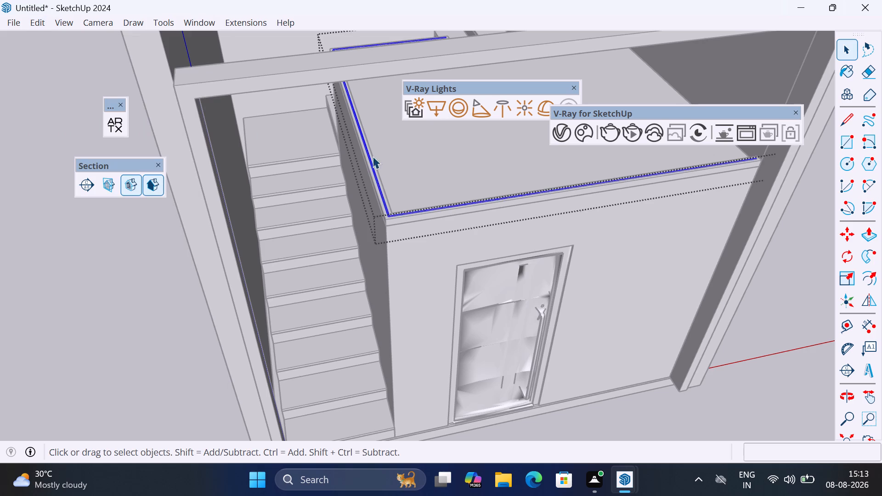
Push/Pull the pasted centre strip 2'8" upward into a thin railing panel along the roof's edges.
{"action": "key", "text": "p"}
{"action": "left_click", "coordinate": [398, 178]}
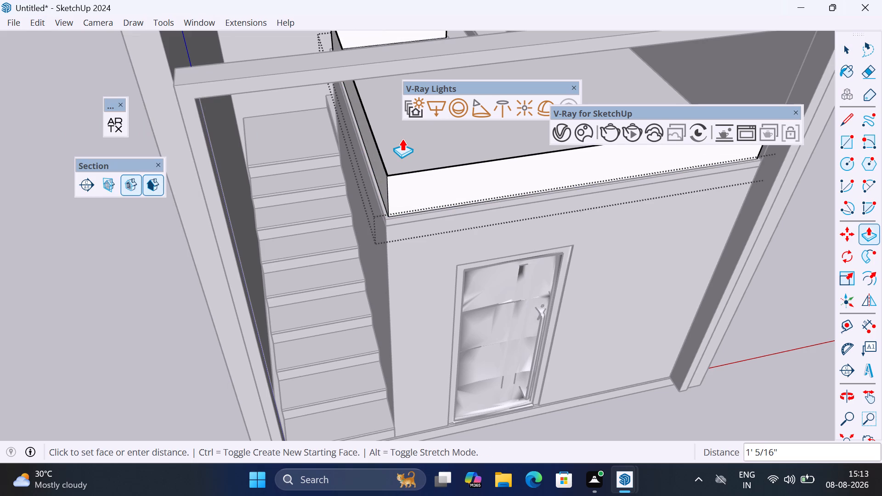
{"action": "type", "text": "2'8\""}
{"action": "key", "text": "Return"}
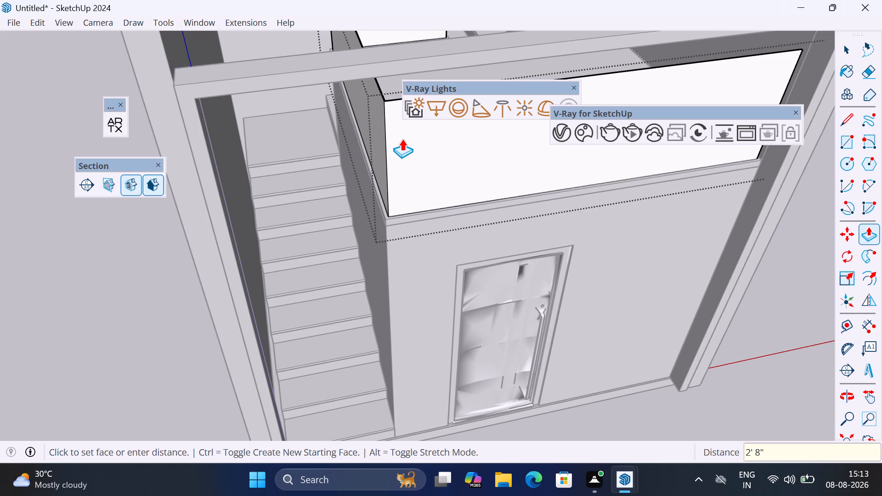
Push/Pull the railing panel's top face down about 1'9 15/16" and leave the panel group's editing.
{"action": "scroll", "coordinate": [402, 145], "scroll_direction": "down", "scroll_amount": 5}
{"action": "middle_click_drag", "start_coordinate": [371, 261], "coordinate": [360, 125]}
{"action": "middle_click", "coordinate": [360, 125]}
{"action": "scroll", "coordinate": [350, 223], "scroll_direction": "down", "scroll_amount": 3}
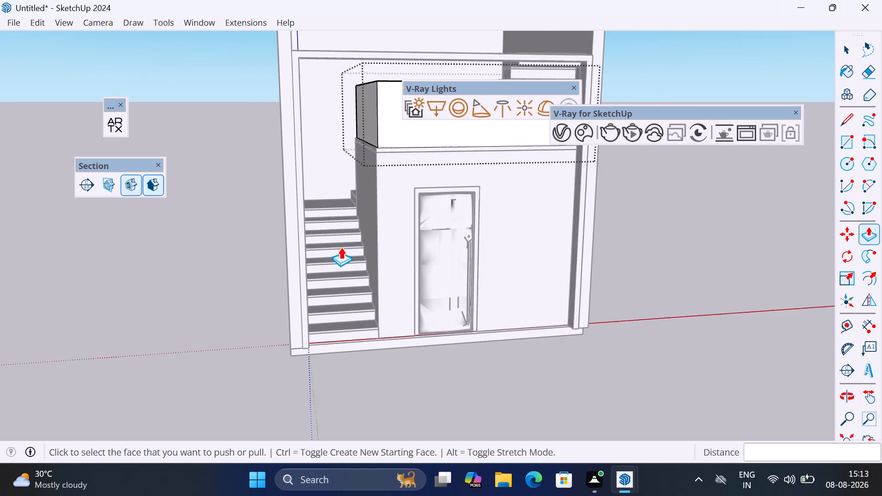
{"action": "scroll", "coordinate": [341, 247], "scroll_direction": "down", "scroll_amount": 1}
{"action": "scroll", "coordinate": [379, 129], "scroll_direction": "up", "scroll_amount": 7}
{"action": "middle_click_drag", "start_coordinate": [375, 109], "coordinate": [363, 215]}
{"action": "scroll", "coordinate": [348, 214], "scroll_direction": "up", "scroll_amount": 3}
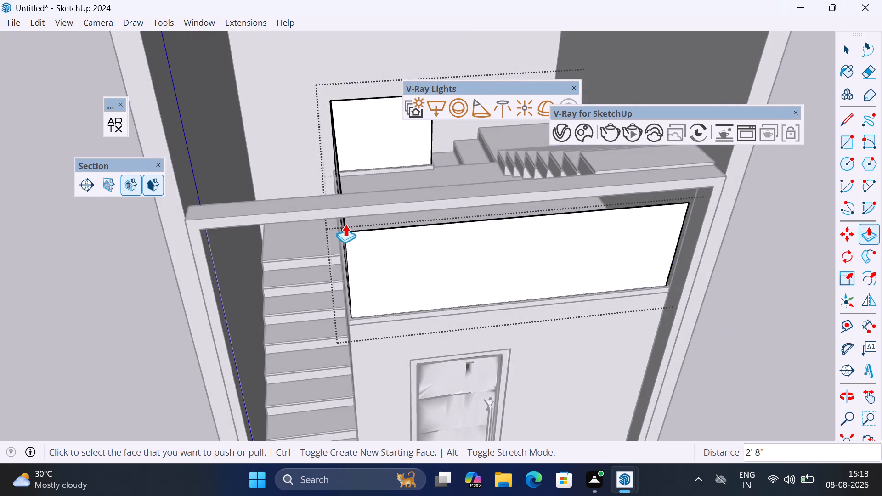
{"action": "scroll", "coordinate": [345, 224], "scroll_direction": "up", "scroll_amount": 13}
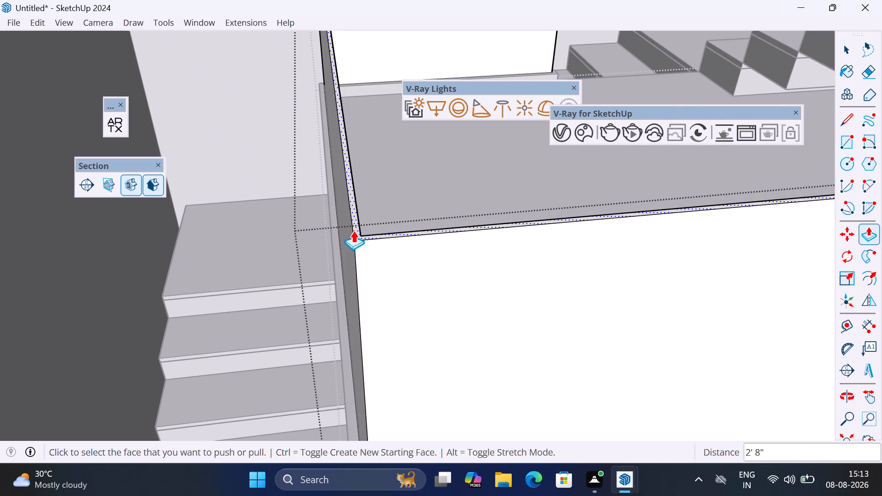
{"action": "left_click", "coordinate": [353, 231]}
{"action": "scroll", "coordinate": [371, 244], "scroll_direction": "down", "scroll_amount": 12}
{"action": "middle_click_drag", "start_coordinate": [381, 216], "coordinate": [384, 102]}
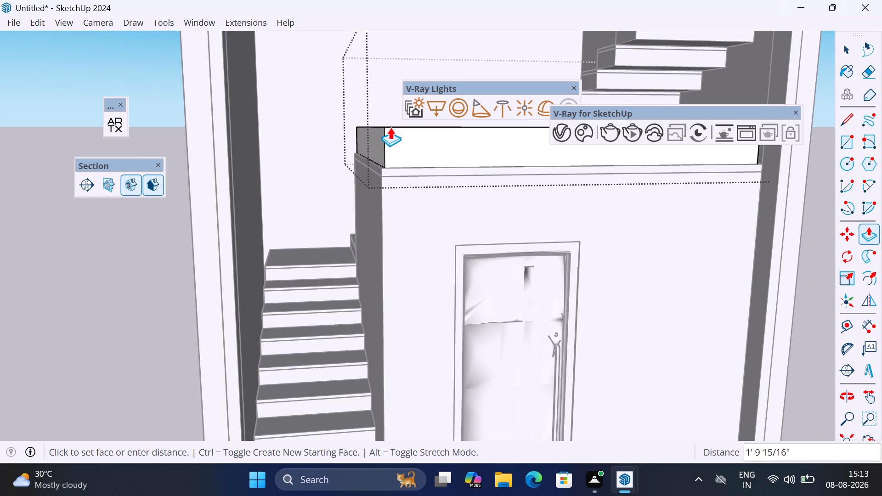
{"action": "left_click", "coordinate": [390, 127]}
{"action": "middle_click_drag", "start_coordinate": [397, 152], "coordinate": [378, 158]}
{"action": "scroll", "coordinate": [378, 156], "scroll_direction": "down", "scroll_amount": 5}
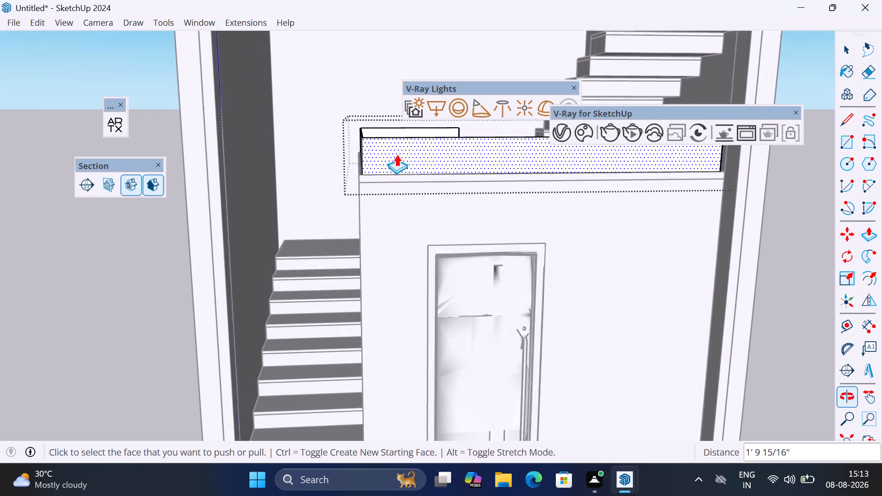
{"action": "key", "text": "space"}
{"action": "left_click", "coordinate": [177, 256]}
Copy the curb straight up about 1' 1/16" along the vertical axis onto the panel's top edge as a top rail.
{"action": "scroll", "coordinate": [394, 138], "scroll_direction": "up", "scroll_amount": 5}
{"action": "scroll", "coordinate": [369, 170], "scroll_direction": "up", "scroll_amount": 3}
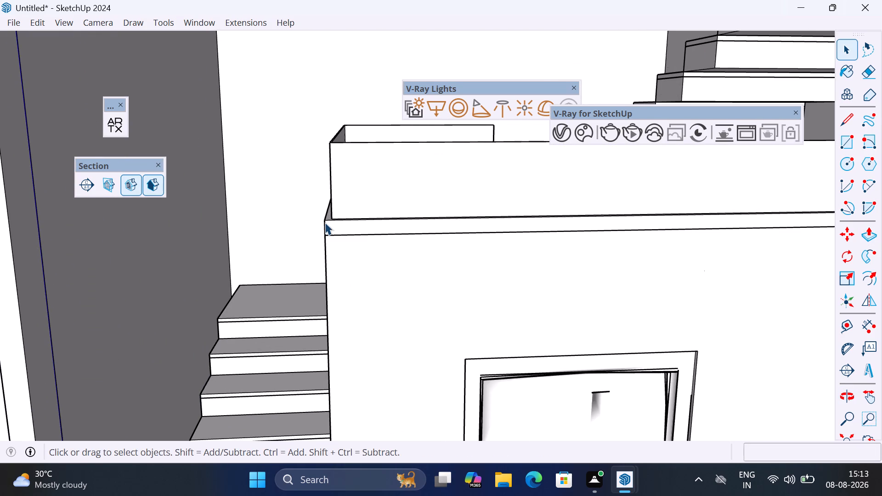
{"action": "left_click", "coordinate": [325, 222]}
{"action": "scroll", "coordinate": [328, 225], "scroll_direction": "up", "scroll_amount": 2}
{"action": "key", "text": "m"}
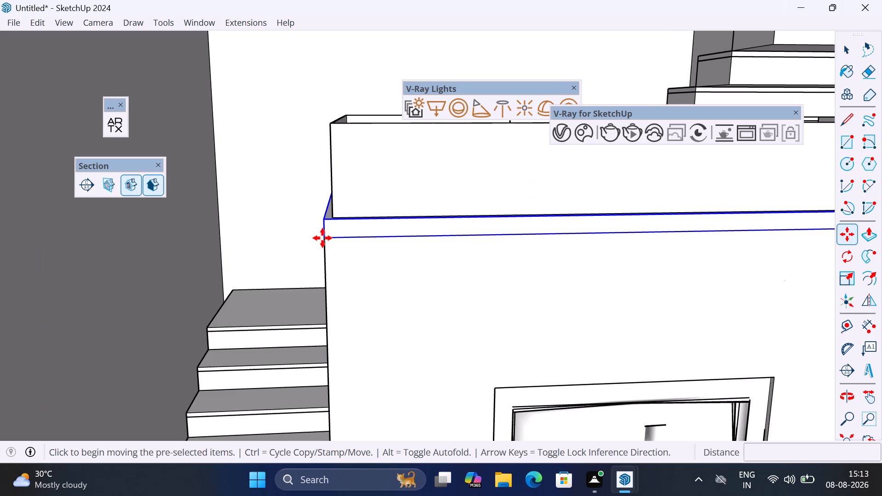
{"action": "left_click", "coordinate": [327, 237]}
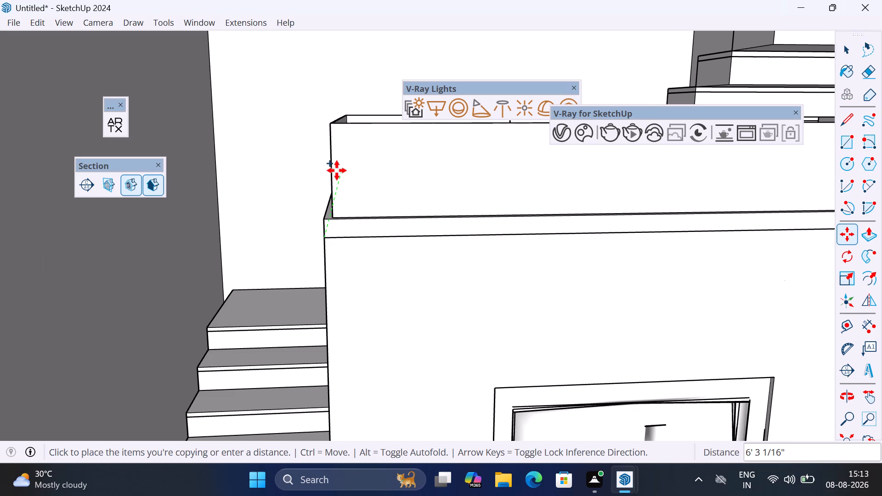
{"action": "key", "text": "Up"}
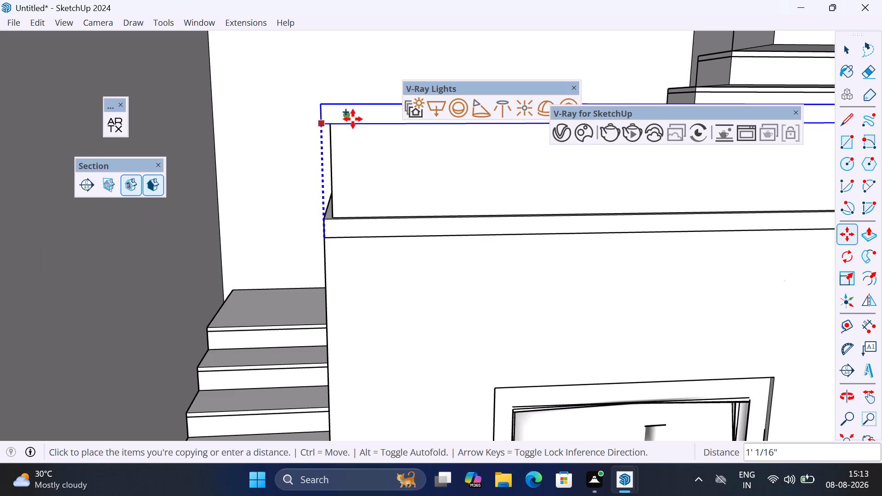
{"action": "left_click", "coordinate": [354, 124]}
{"action": "scroll", "coordinate": [412, 158], "scroll_direction": "down", "scroll_amount": 5}
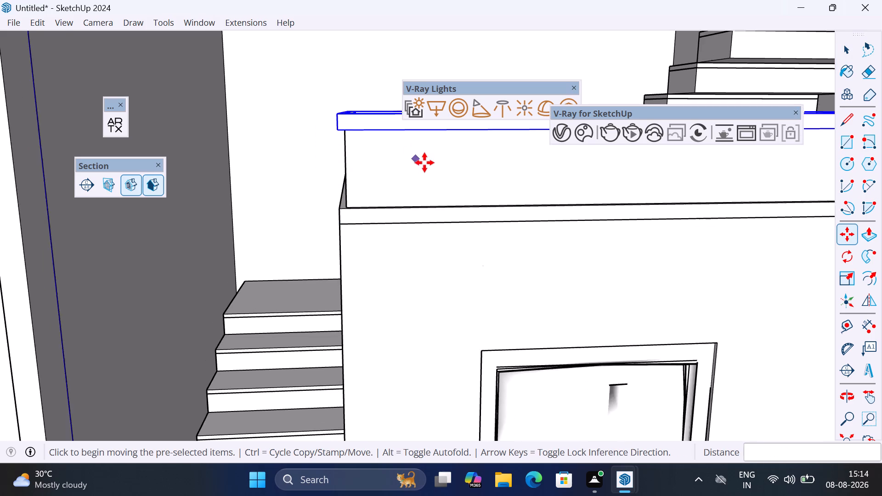
{"action": "key", "text": "space"}
Examine the railing panel and top rail around the enclosure's roof from above and from the front.
{"action": "scroll", "coordinate": [463, 130], "scroll_direction": "down", "scroll_amount": 6}
{"action": "middle_click_drag", "start_coordinate": [459, 186], "coordinate": [375, 273]}
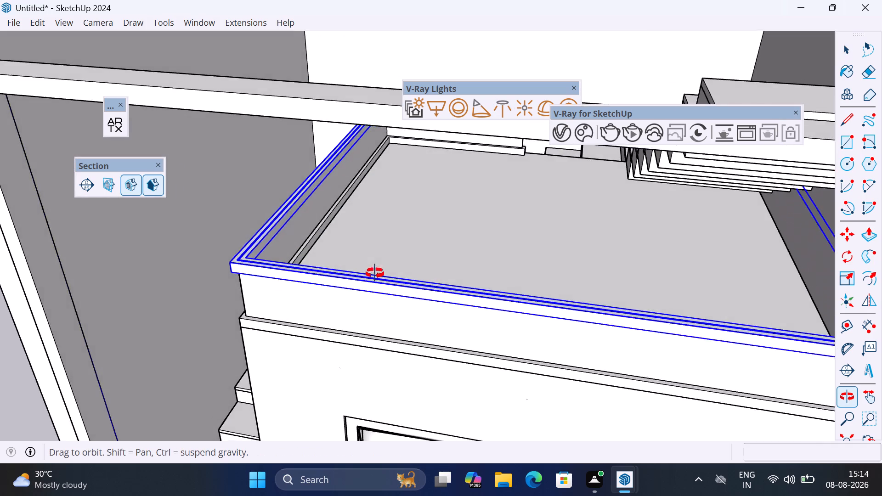
{"action": "middle_click_drag", "start_coordinate": [375, 273], "coordinate": [497, 229]}
{"action": "scroll", "coordinate": [427, 213], "scroll_direction": "down", "scroll_amount": 4}
{"action": "scroll", "coordinate": [389, 186], "scroll_direction": "down", "scroll_amount": 3}
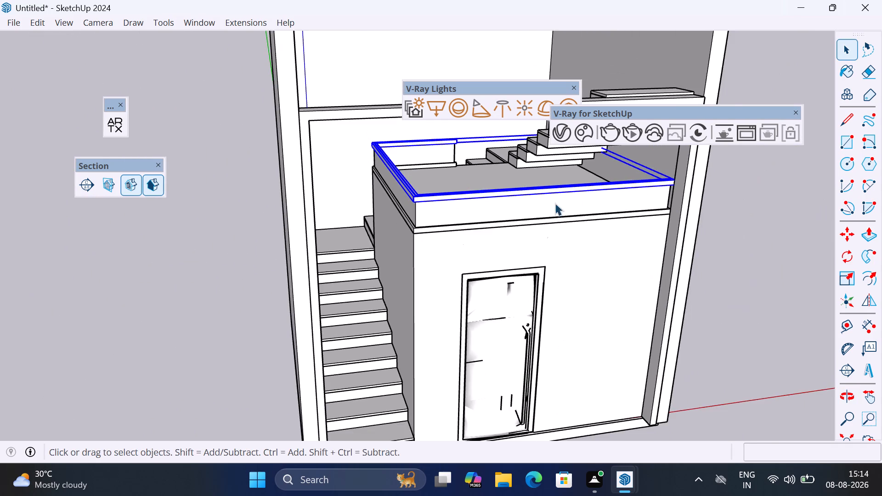
{"action": "scroll", "coordinate": [555, 203], "scroll_direction": "up", "scroll_amount": 1}
{"action": "middle_click_drag", "start_coordinate": [555, 203], "coordinate": [510, 175]}
{"action": "scroll", "coordinate": [513, 172], "scroll_direction": "down", "scroll_amount": 4}
{"action": "scroll", "coordinate": [504, 214], "scroll_direction": "up", "scroll_amount": 1}
{"action": "middle_click_drag", "start_coordinate": [503, 214], "coordinate": [481, 176]}
{"action": "scroll", "coordinate": [481, 176], "scroll_direction": "down", "scroll_amount": 4}
{"action": "middle_click_drag", "start_coordinate": [582, 238], "coordinate": [560, 243]}
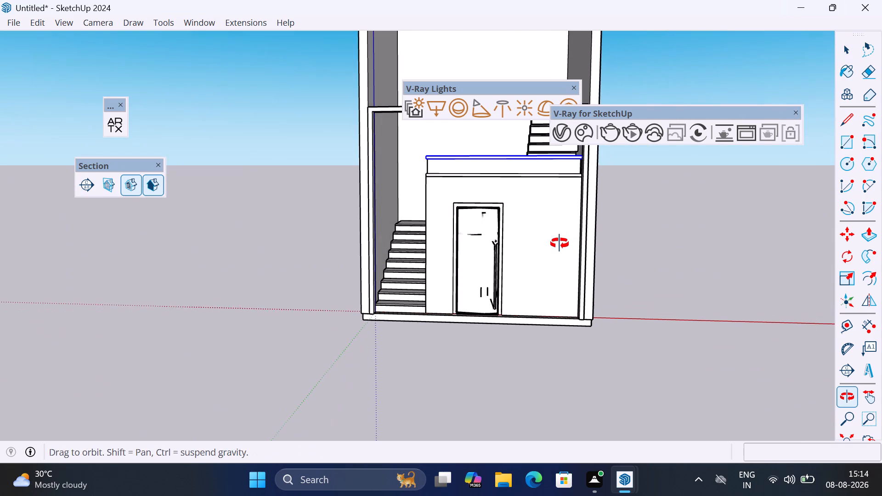
{"action": "middle_click_drag", "start_coordinate": [560, 243], "coordinate": [567, 244]}
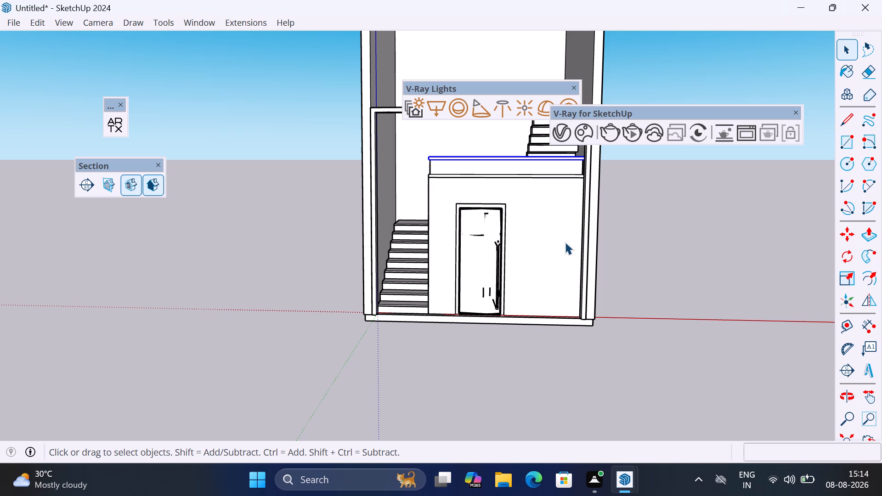
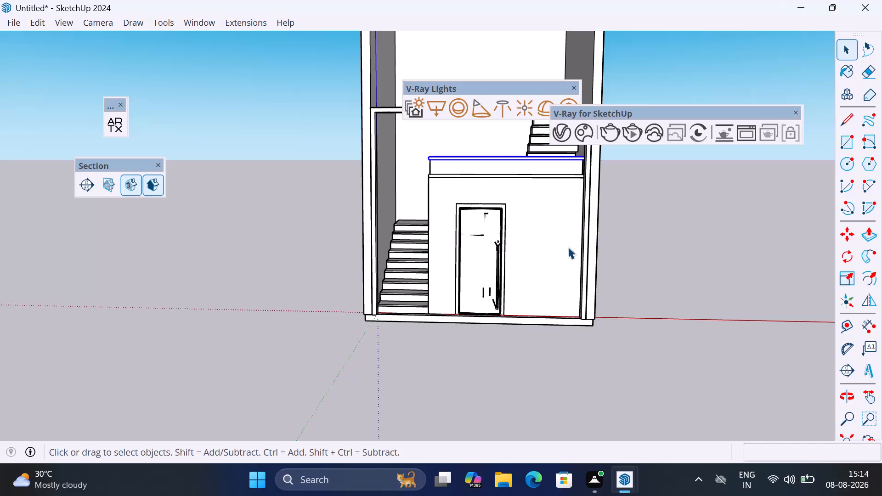
Examine the building model's open front, staircase, doorway and upper parapet from several angles and distances.
{"action": "scroll", "coordinate": [474, 218], "scroll_direction": "down", "scroll_amount": 6}
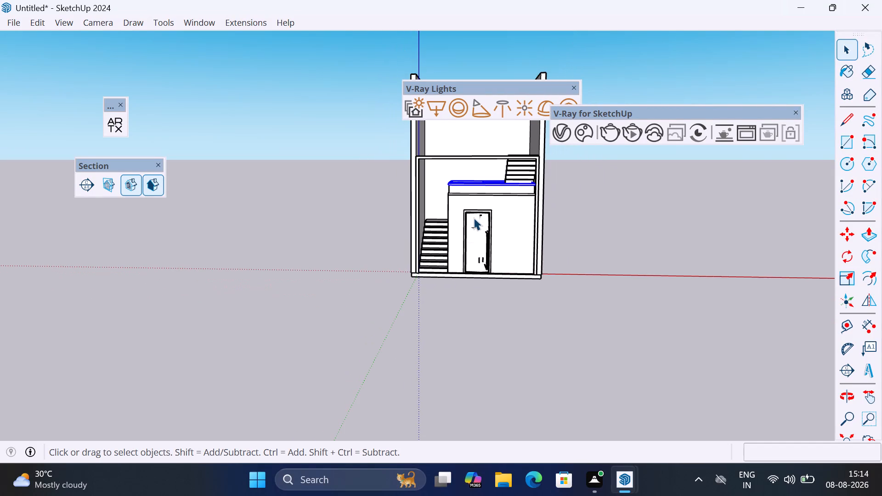
{"action": "middle_click_drag", "start_coordinate": [498, 150], "coordinate": [500, 92]}
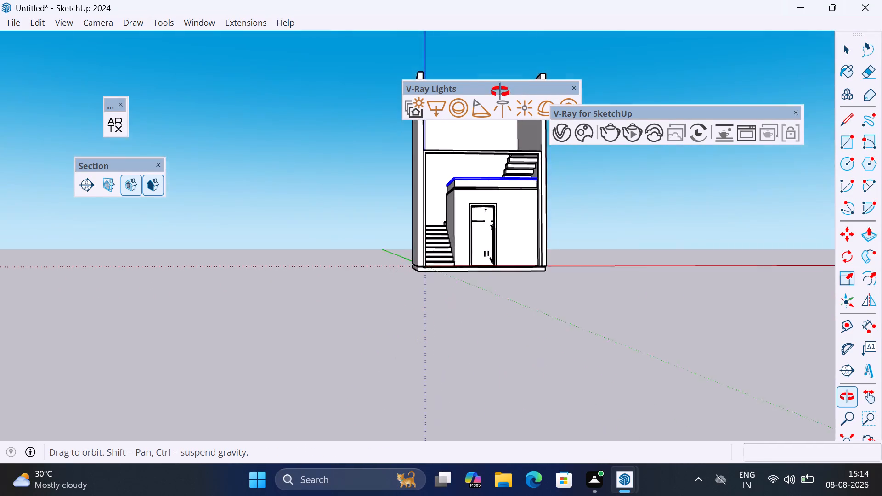
{"action": "middle_click_drag", "start_coordinate": [500, 92], "coordinate": [465, 88]}
{"action": "scroll", "coordinate": [468, 101], "scroll_direction": "up", "scroll_amount": 1}
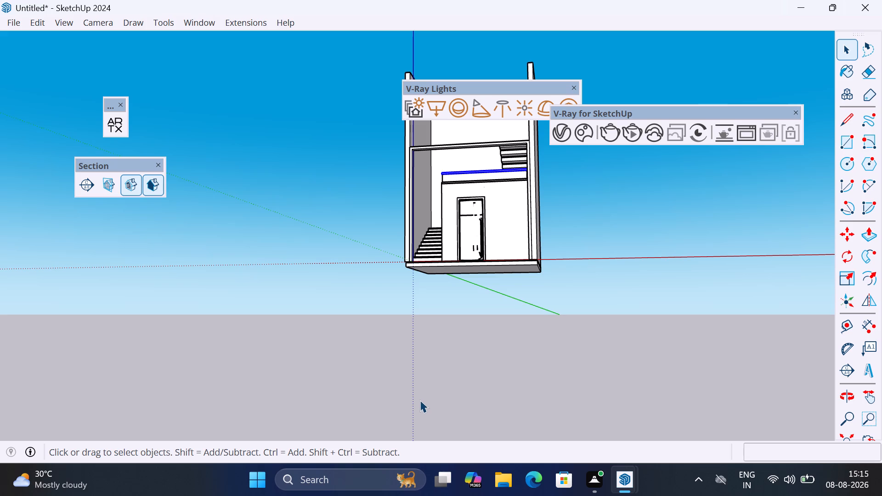
{"action": "scroll", "coordinate": [402, 416], "scroll_direction": "down", "scroll_amount": 2}
{"action": "scroll", "coordinate": [397, 409], "scroll_direction": "up", "scroll_amount": 1}
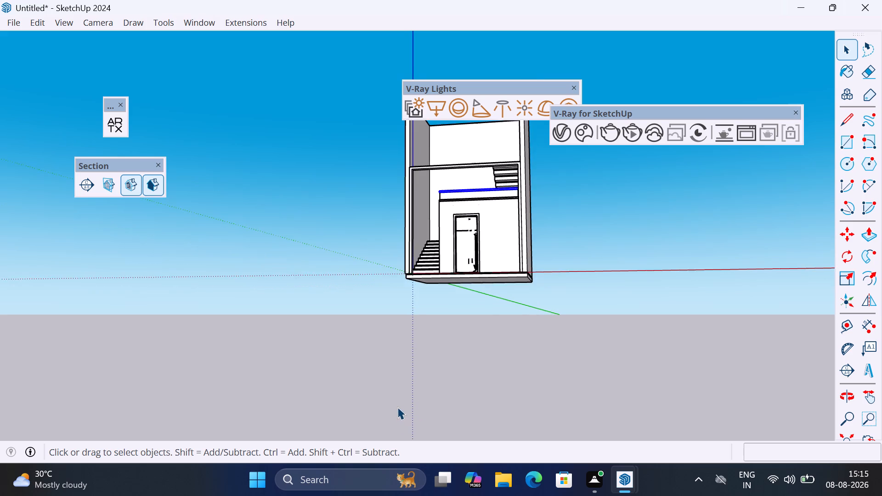
{"action": "scroll", "coordinate": [397, 407], "scroll_direction": "up", "scroll_amount": 1}
{"action": "middle_click_drag", "start_coordinate": [397, 407], "coordinate": [429, 414]}
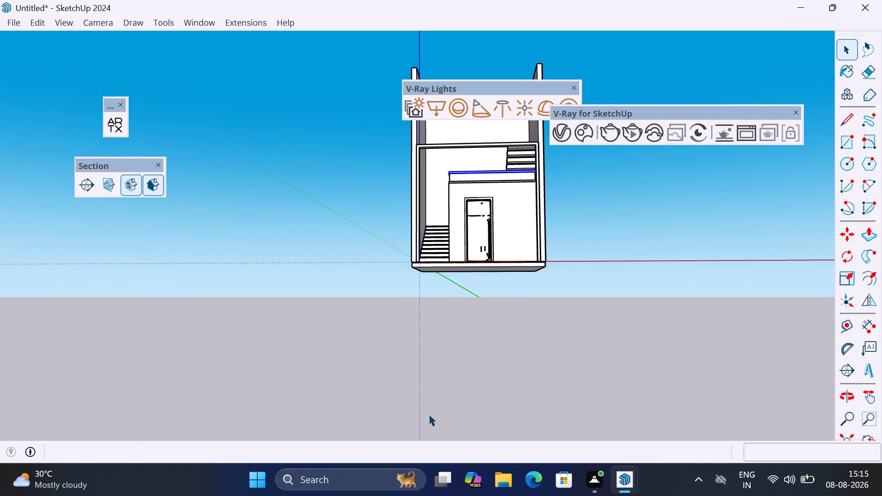
{"action": "scroll", "coordinate": [425, 287], "scroll_direction": "up", "scroll_amount": 1}
{"action": "middle_click_drag", "start_coordinate": [425, 287], "coordinate": [438, 365]}
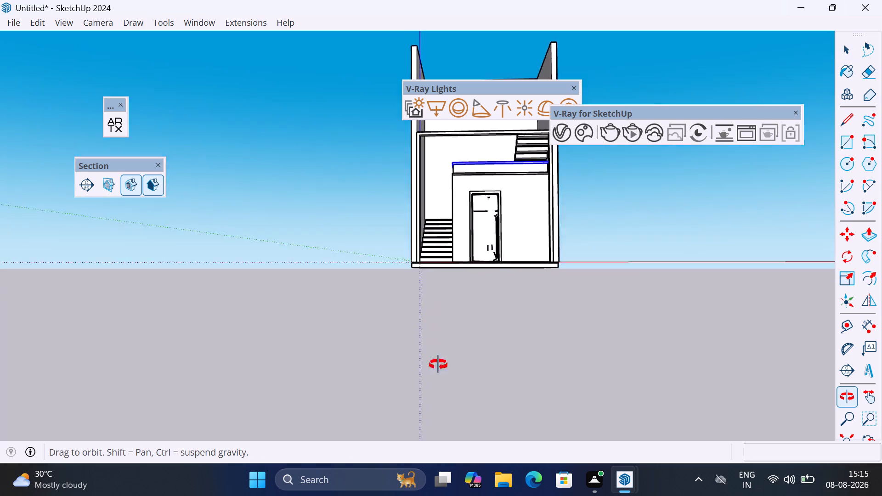
{"action": "middle_click_drag", "start_coordinate": [438, 365], "coordinate": [436, 396]}
{"action": "scroll", "coordinate": [425, 277], "scroll_direction": "down", "scroll_amount": 4}
{"action": "scroll", "coordinate": [488, 186], "scroll_direction": "up", "scroll_amount": 4}
{"action": "scroll", "coordinate": [435, 233], "scroll_direction": "up", "scroll_amount": 3}
{"action": "middle_click_drag", "start_coordinate": [435, 233], "coordinate": [433, 207]}
{"action": "scroll", "coordinate": [408, 256], "scroll_direction": "down", "scroll_amount": 4}
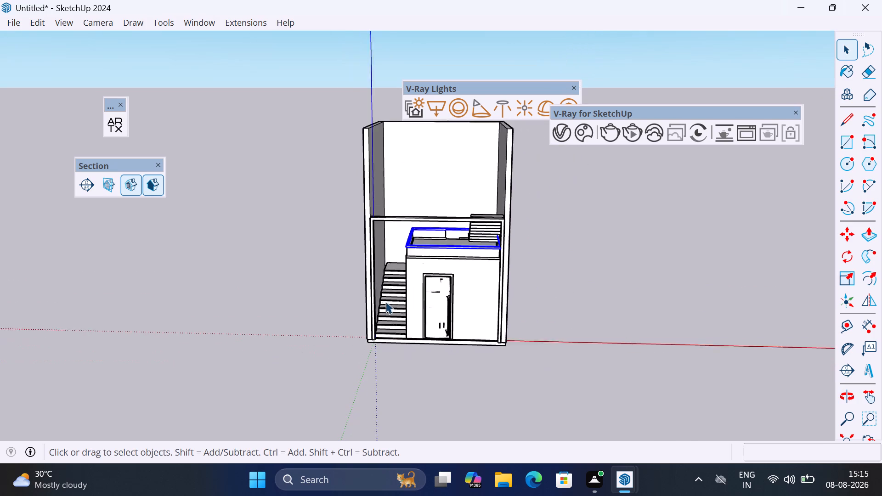
{"action": "scroll", "coordinate": [385, 301], "scroll_direction": "down", "scroll_amount": 2}
{"action": "scroll", "coordinate": [407, 225], "scroll_direction": "up", "scroll_amount": 2}
{"action": "scroll", "coordinate": [388, 283], "scroll_direction": "down", "scroll_amount": 1}
{"action": "middle_click_drag", "start_coordinate": [377, 244], "coordinate": [342, 249]}
{"action": "scroll", "coordinate": [342, 249], "scroll_direction": "up", "scroll_amount": 1}
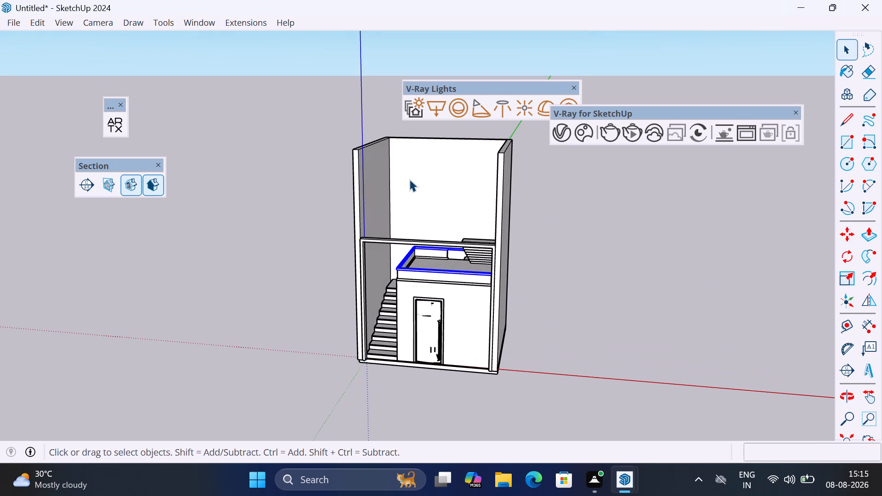
{"action": "scroll", "coordinate": [409, 179], "scroll_direction": "up", "scroll_amount": 2}
{"action": "scroll", "coordinate": [418, 192], "scroll_direction": "down", "scroll_amount": 4}
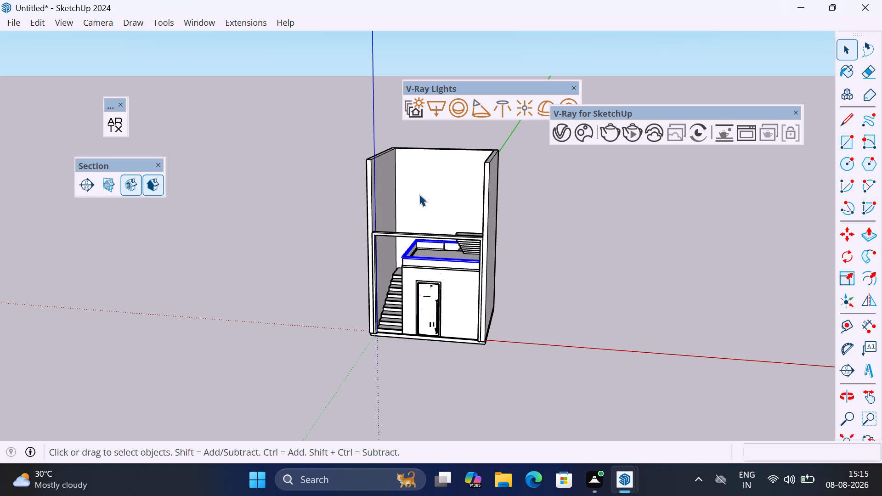
Edit the front frame group and move its top beam straight up by about 6' 7".
{"action": "key", "text": "Escape"}
{"action": "key", "text": "space"}
{"action": "left_click", "coordinate": [608, 215]}
{"action": "scroll", "coordinate": [396, 230], "scroll_direction": "up", "scroll_amount": 2}
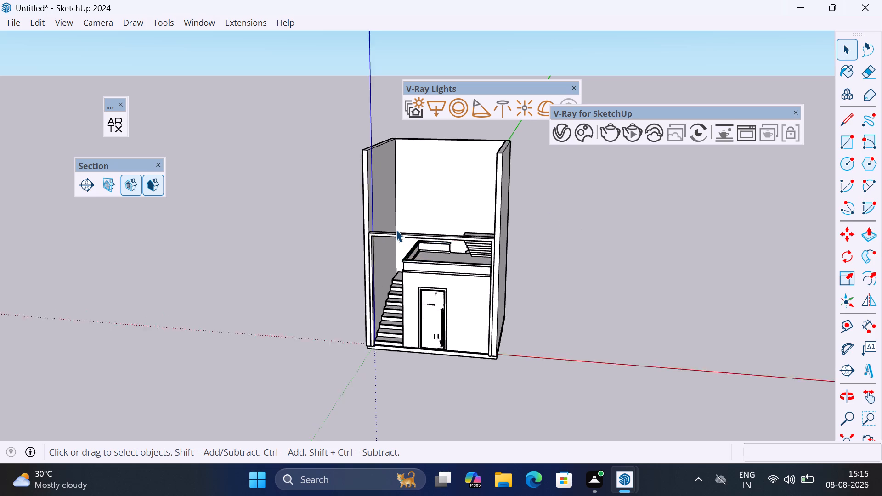
{"action": "scroll", "coordinate": [396, 230], "scroll_direction": "up", "scroll_amount": 1}
{"action": "middle_click_drag", "start_coordinate": [400, 230], "coordinate": [439, 233]}
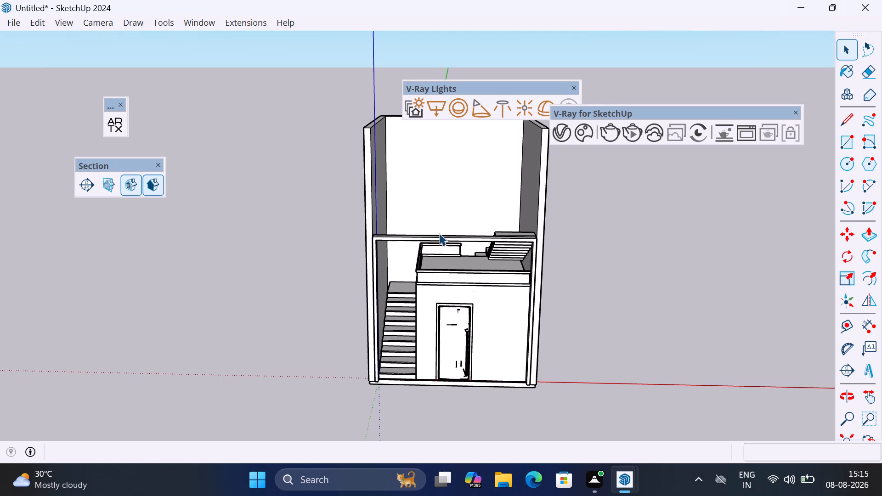
{"action": "triple_click", "coordinate": [413, 240]}
{"action": "left_click_drag", "start_coordinate": [329, 211], "coordinate": [619, 277]}
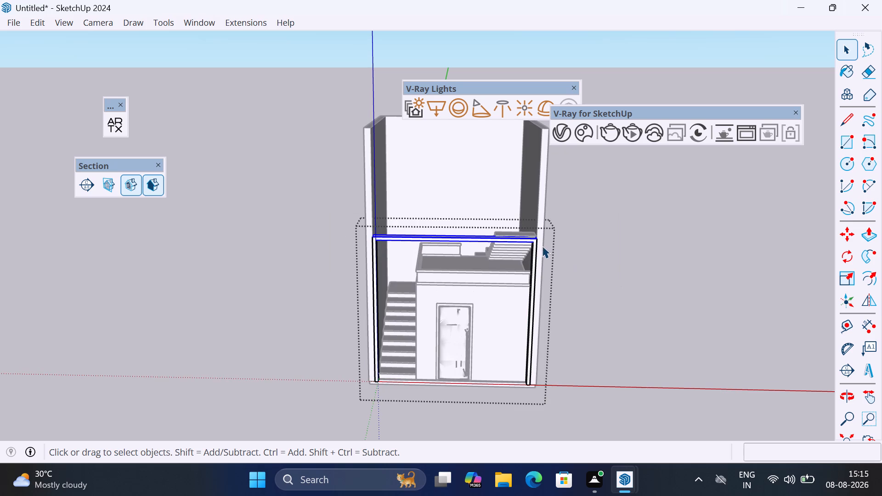
{"action": "key", "text": "m"}
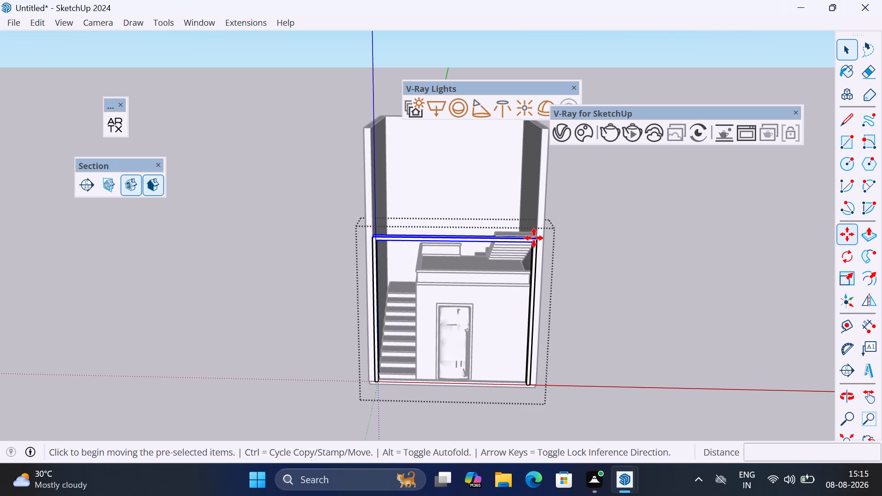
{"action": "left_click", "coordinate": [534, 237]}
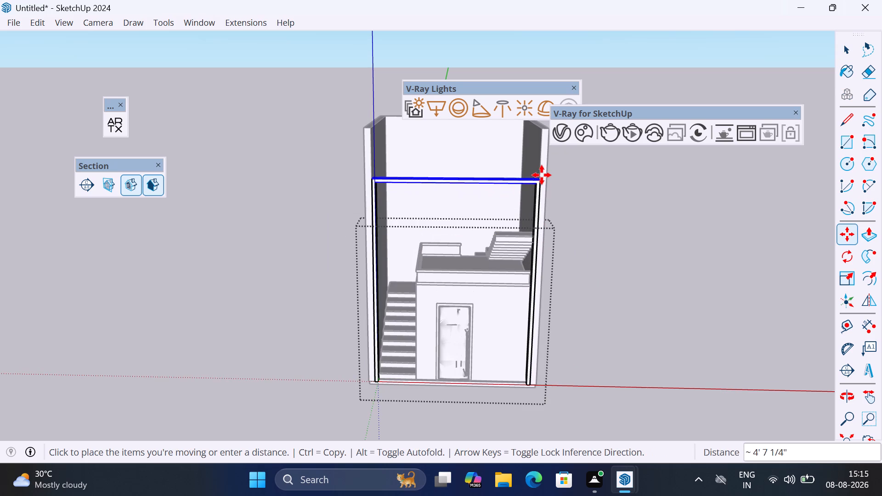
{"action": "key", "text": "Up"}
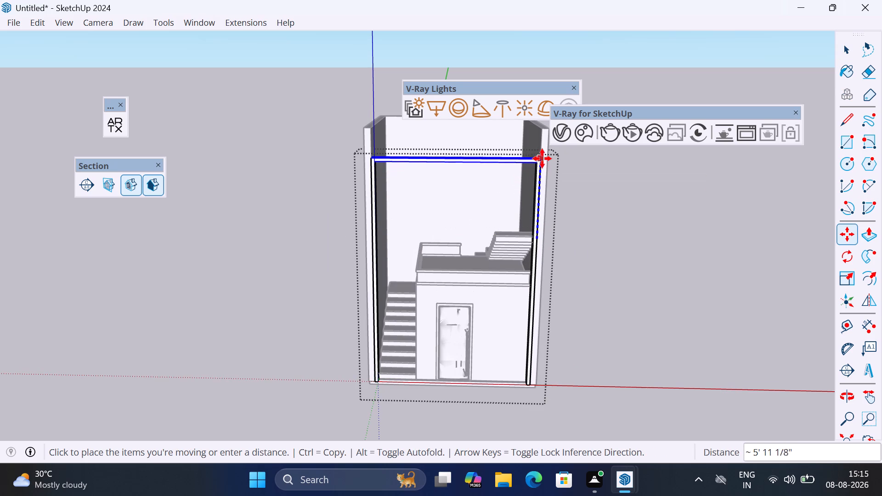
{"action": "left_click", "coordinate": [542, 150]}
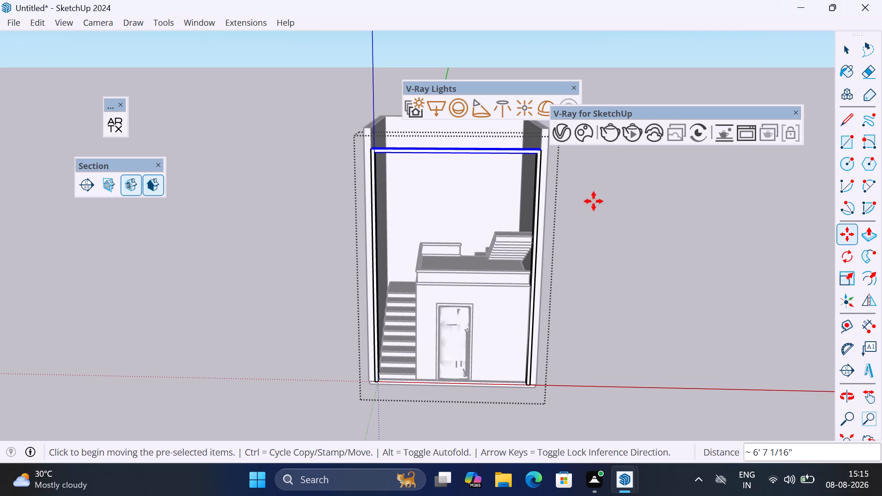
{"action": "key", "text": "space"}
{"action": "left_click", "coordinate": [631, 231]}
Open the outer wall group and copy the staircase-side wall's outer front vertical edge 2' back along the green axis.
{"action": "middle_click_drag", "start_coordinate": [628, 241], "coordinate": [424, 265]}
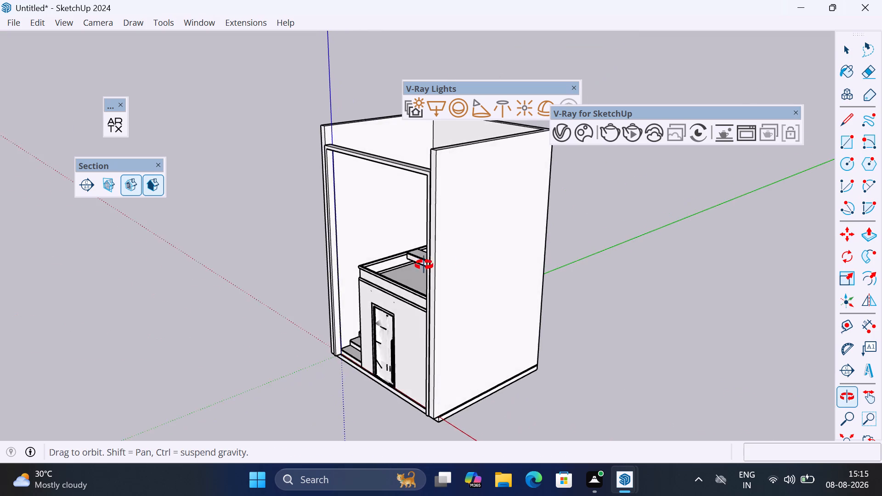
{"action": "middle_click_drag", "start_coordinate": [424, 265], "coordinate": [629, 236]}
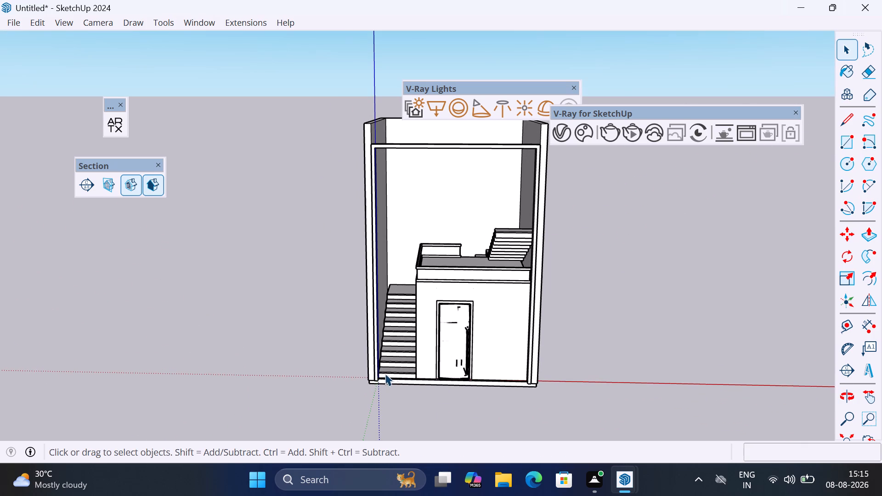
{"action": "scroll", "coordinate": [332, 350], "scroll_direction": "up", "scroll_amount": 1}
{"action": "middle_click_drag", "start_coordinate": [332, 350], "coordinate": [428, 364]}
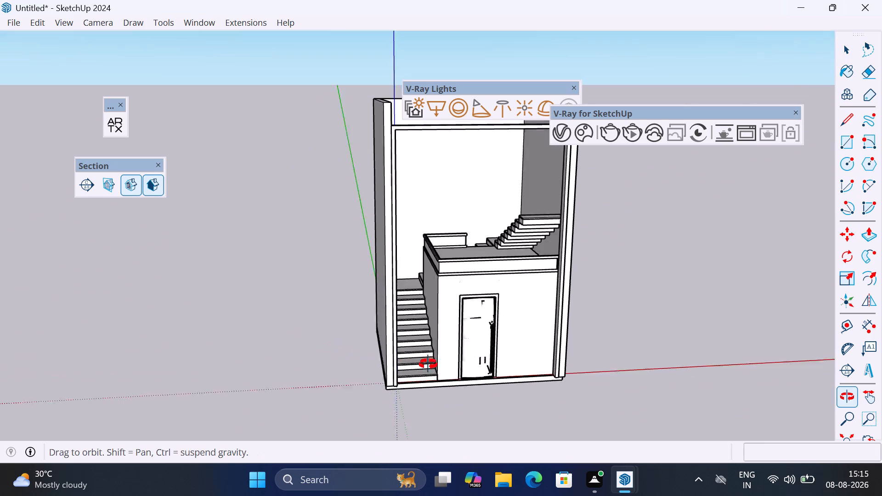
{"action": "middle_click_drag", "start_coordinate": [428, 364], "coordinate": [588, 366]}
{"action": "double_click", "coordinate": [434, 285]}
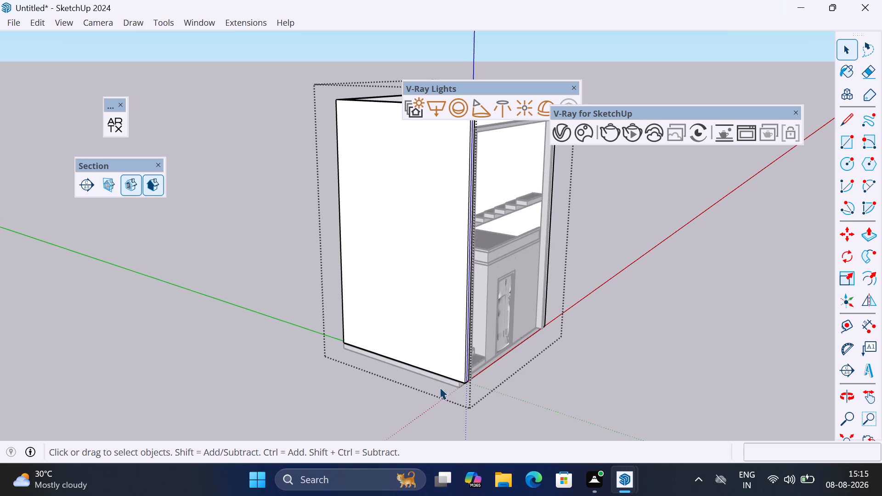
{"action": "scroll", "coordinate": [455, 366], "scroll_direction": "up", "scroll_amount": 4}
{"action": "left_click", "coordinate": [469, 381]}
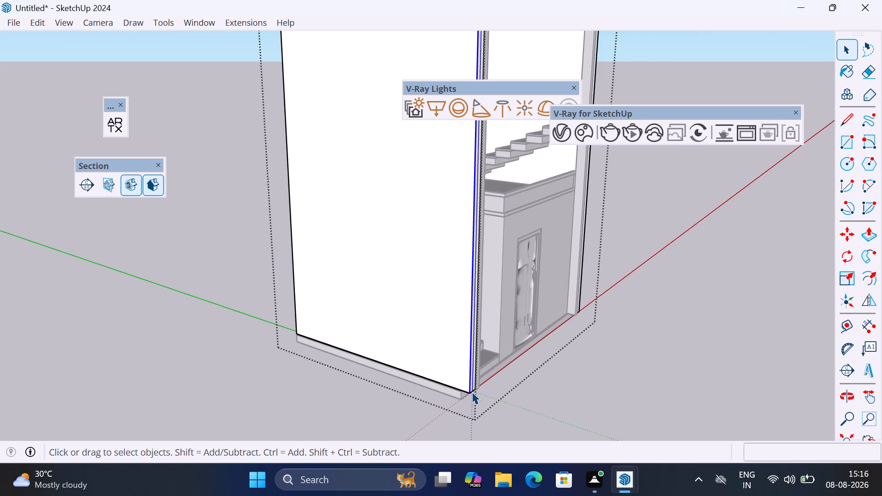
{"action": "scroll", "coordinate": [472, 392], "scroll_direction": "up", "scroll_amount": 5}
{"action": "key", "text": "m"}
{"action": "left_click", "coordinate": [466, 391]}
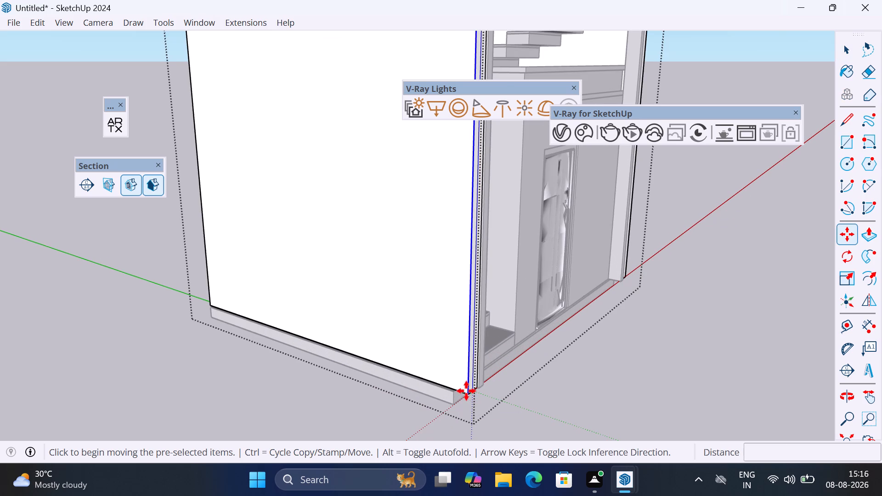
{"action": "key", "text": "Left"}
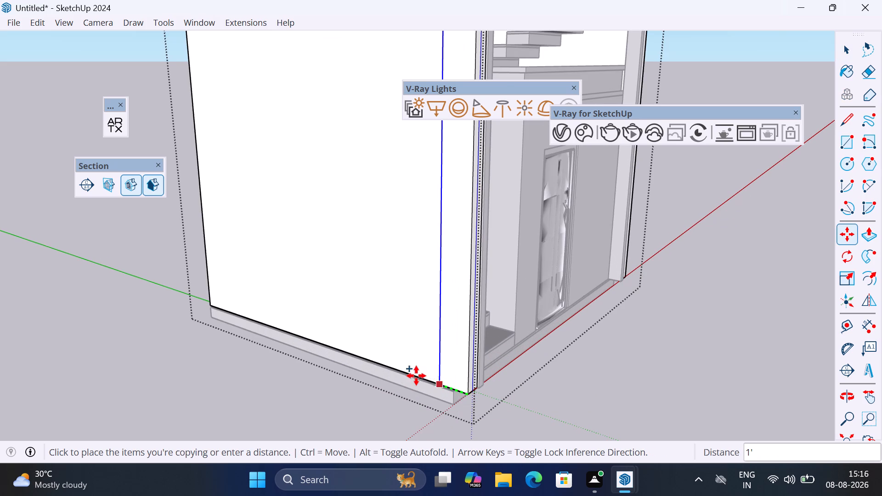
{"action": "key", "text": "2"}
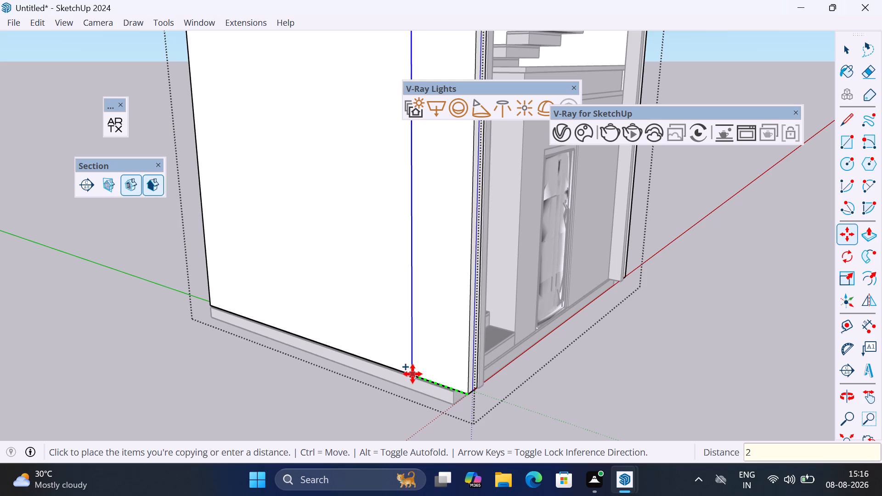
{"action": "key", "text": "apostrophe"}
{"action": "key", "text": "Return"}
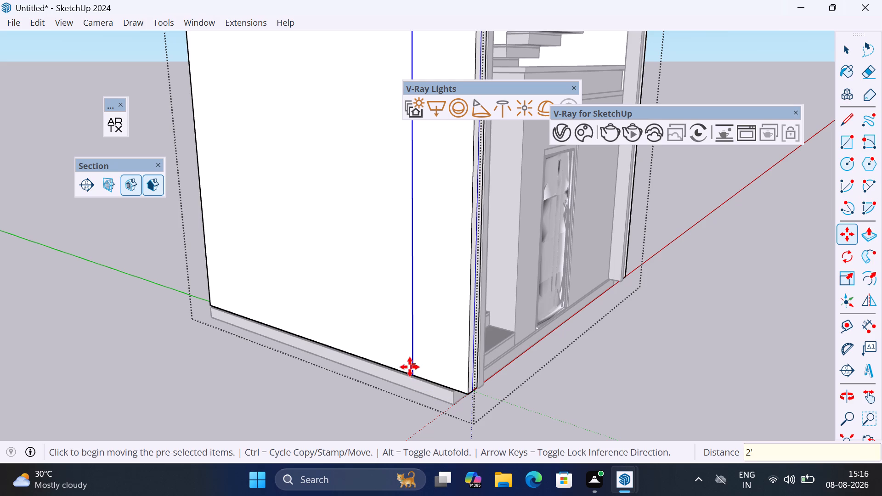
Copy the new vertical edge a further 6" along the green axis to mark out a narrow strip.
{"action": "left_click", "coordinate": [409, 373]}
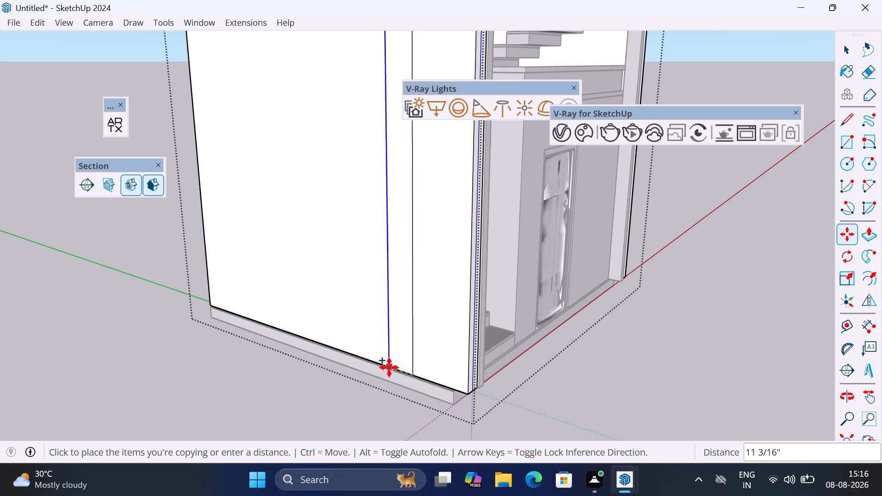
{"action": "key", "text": "Left"}
{"action": "type", "text": "6\""}
{"action": "key", "text": "Return"}
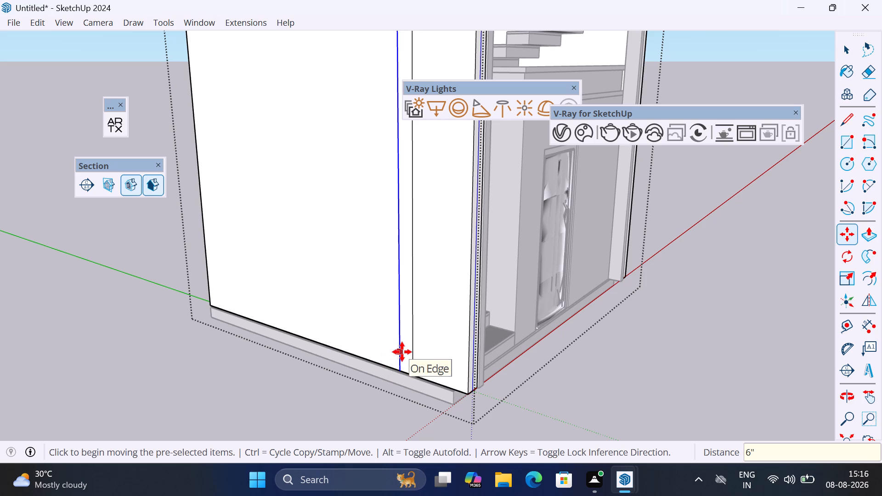
Push/Pull the 6" wide full-height strip outward from the side wall by about 2 3/8", and extrude it a further 5'.
{"action": "key", "text": "p"}
{"action": "left_click_drag", "start_coordinate": [401, 357], "coordinate": [394, 362]}
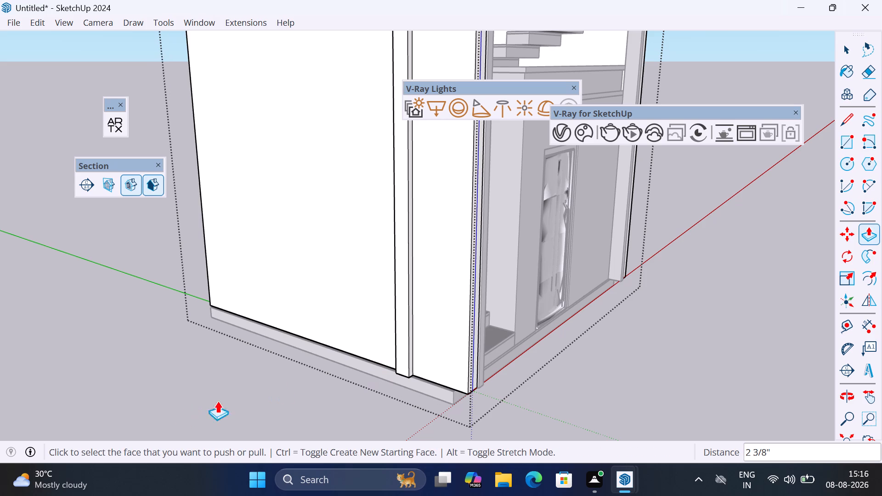
{"action": "left_click", "coordinate": [400, 354]}
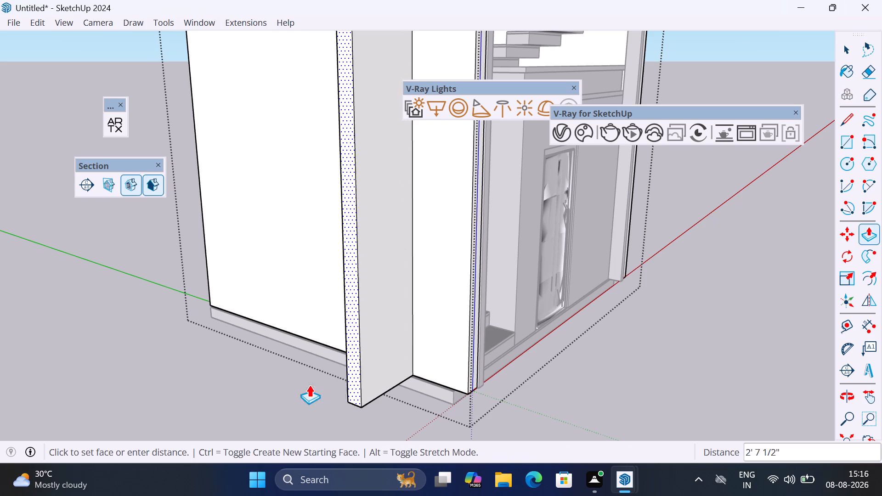
{"action": "scroll", "coordinate": [280, 389], "scroll_direction": "down", "scroll_amount": 4}
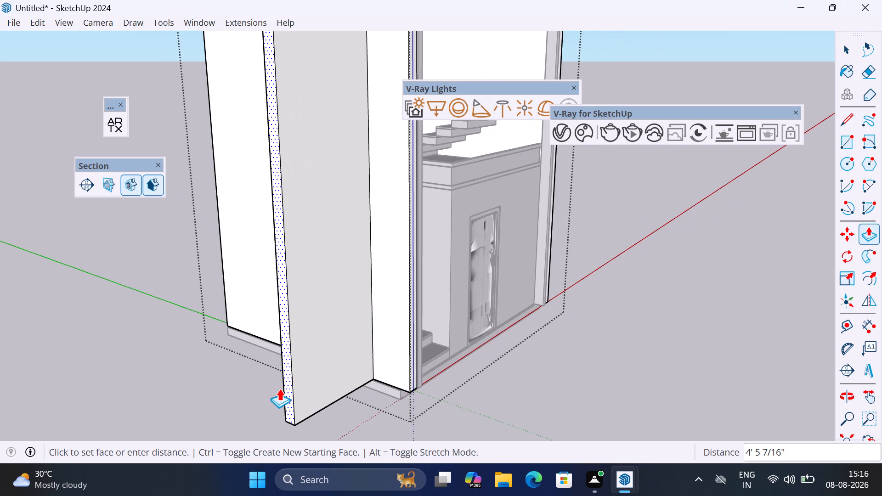
{"action": "scroll", "coordinate": [279, 389], "scroll_direction": "down", "scroll_amount": 6}
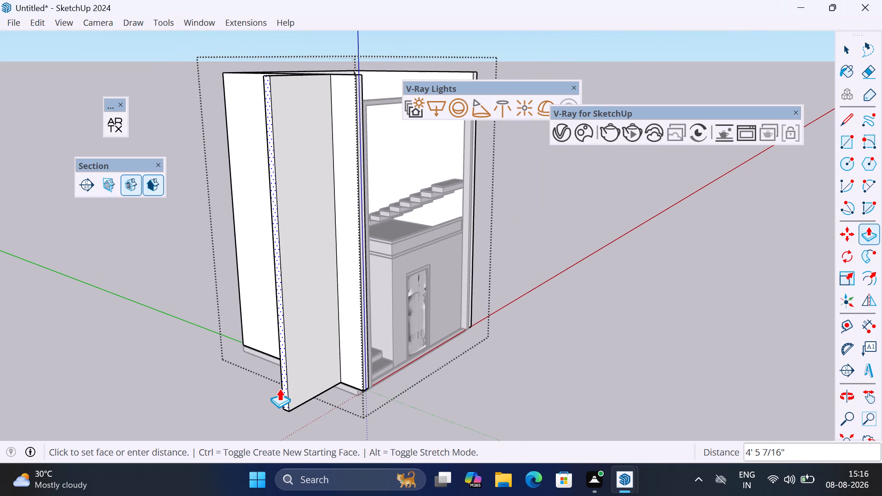
{"action": "type", "text": "5'"}
{"action": "key", "text": "Return"}
{"action": "scroll", "coordinate": [301, 345], "scroll_direction": "down", "scroll_amount": 4}
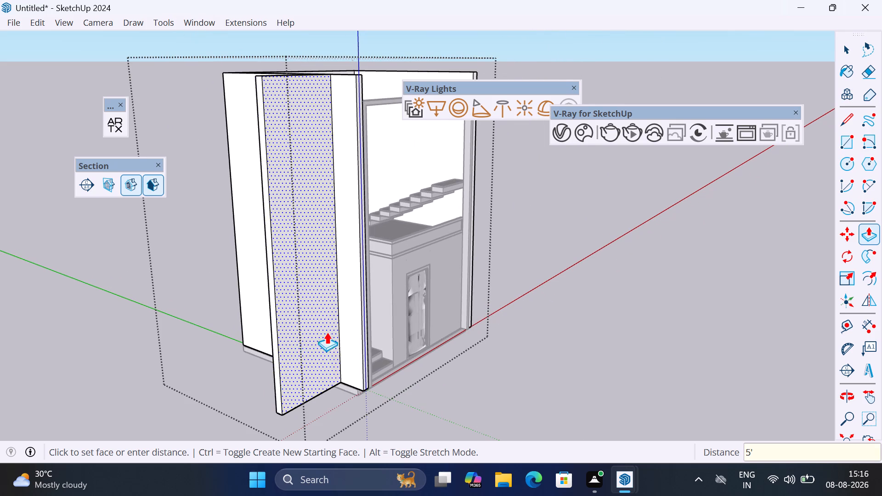
{"action": "middle_click_drag", "start_coordinate": [296, 376], "coordinate": [266, 373]}
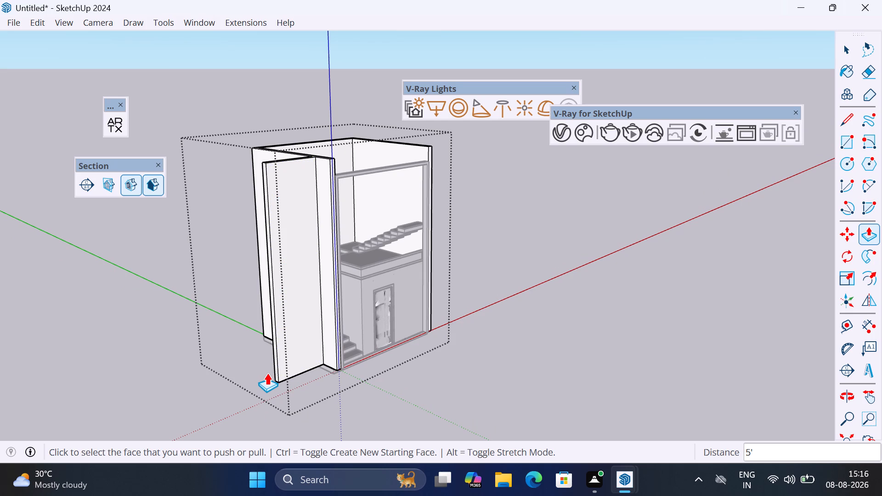
Copy the bottom edge of the projecting wall's front face 10' straight up along the blue axis.
{"action": "key", "text": "space"}
{"action": "left_click", "coordinate": [293, 377]}
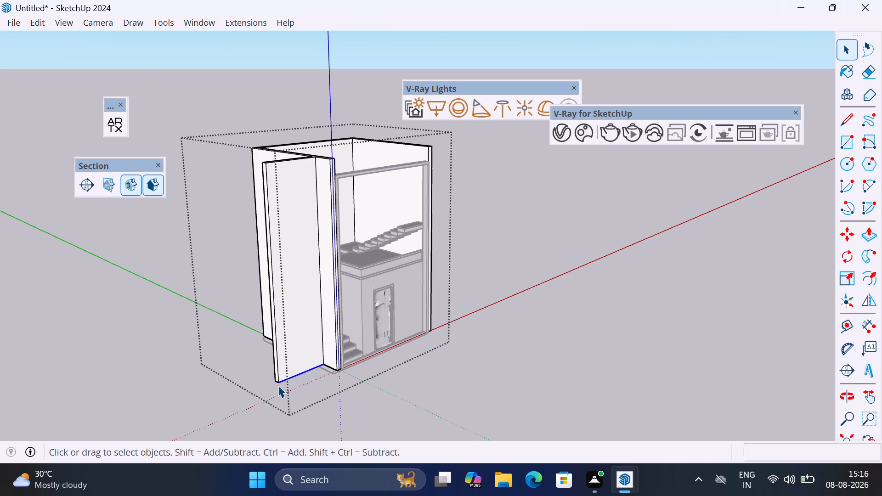
{"action": "key", "text": "m"}
{"action": "left_click", "coordinate": [275, 387]}
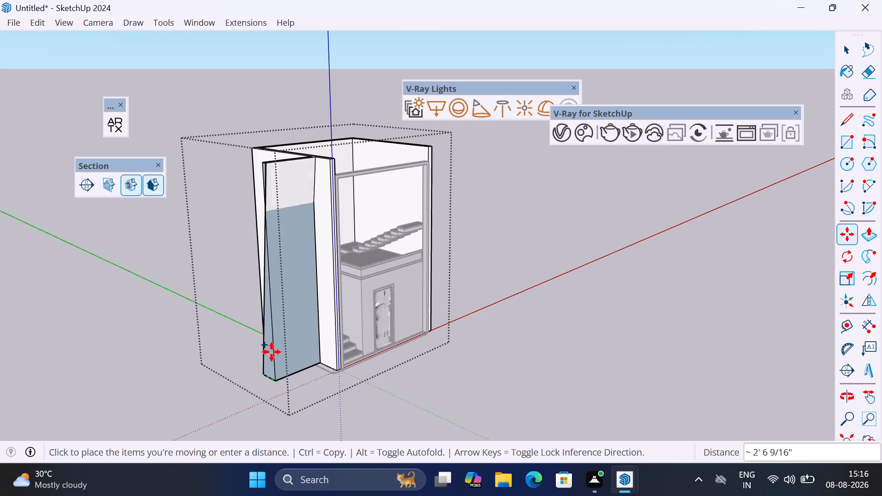
{"action": "key", "text": "Up"}
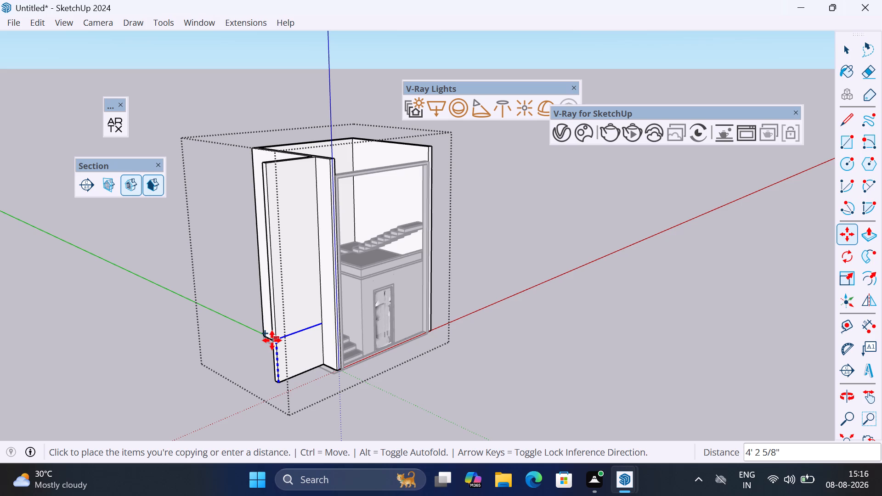
{"action": "type", "text": "10"}
{"action": "key", "text": "apostrophe"}
{"action": "key", "text": "Return"}
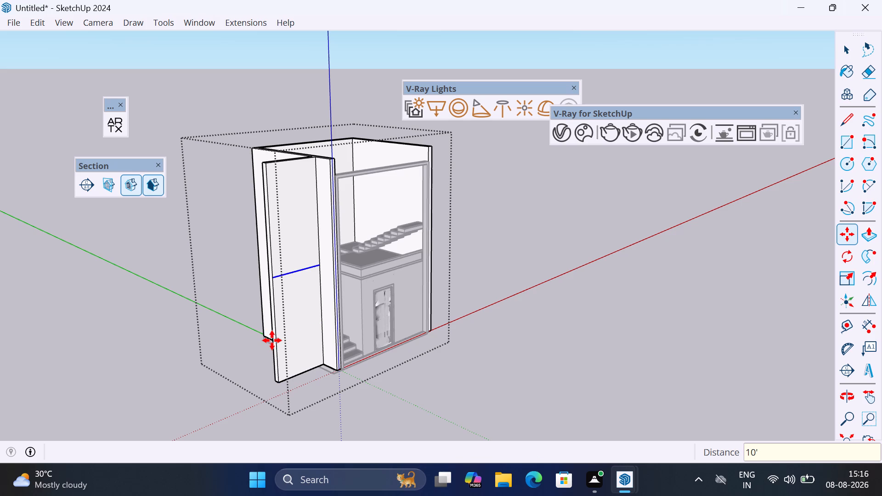
Copy the new horizontal edge a further 6" upward to mark out a narrow strip across the projecting wall.
{"action": "left_click", "coordinate": [272, 276]}
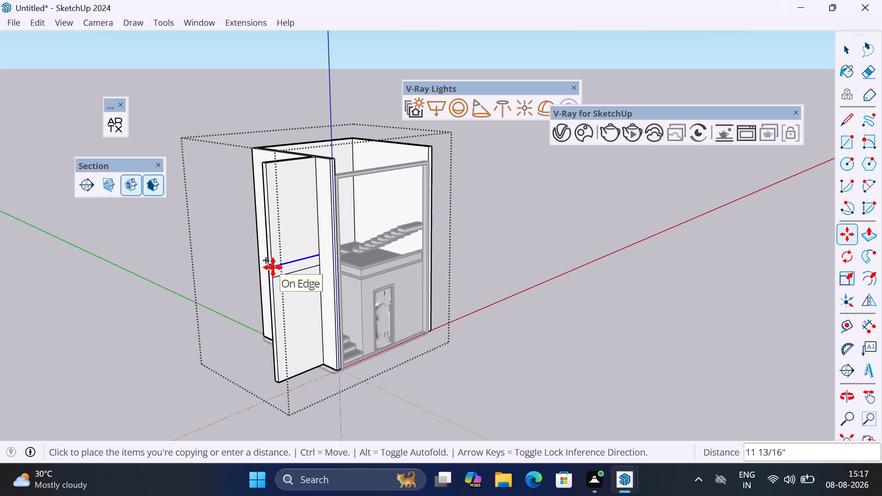
{"action": "key", "text": "Up"}
{"action": "type", "text": "6\""}
{"action": "key", "text": "Return"}
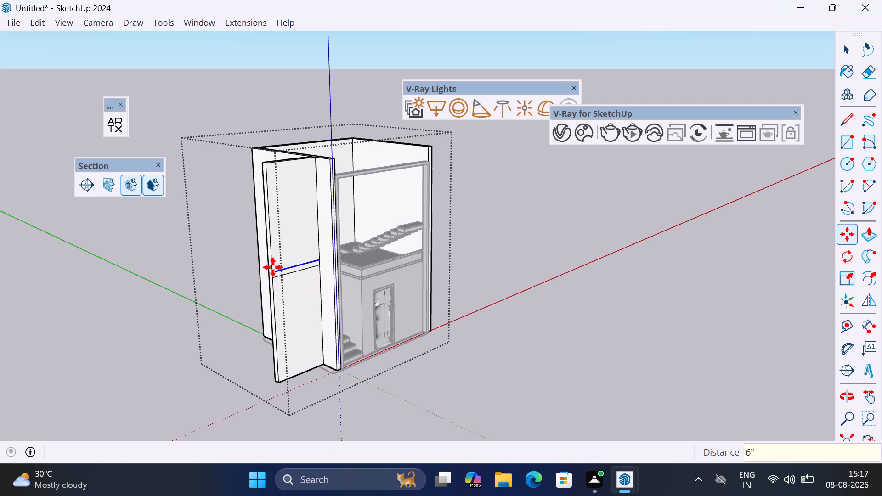
{"action": "key", "text": "space"}
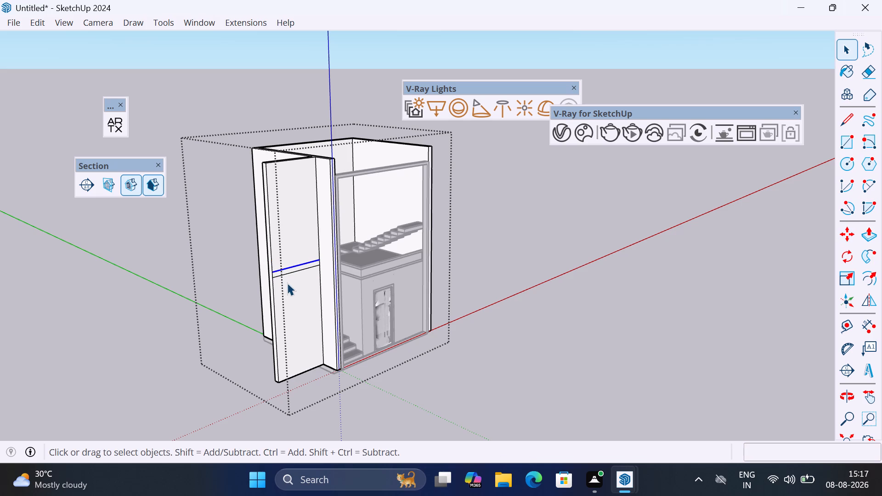
Push/Pull the 6" horizontal strip outward 2' to form a projecting slab, and leave the outer wall group.
{"action": "scroll", "coordinate": [288, 281], "scroll_direction": "up", "scroll_amount": 4}
{"action": "left_click", "coordinate": [294, 263]}
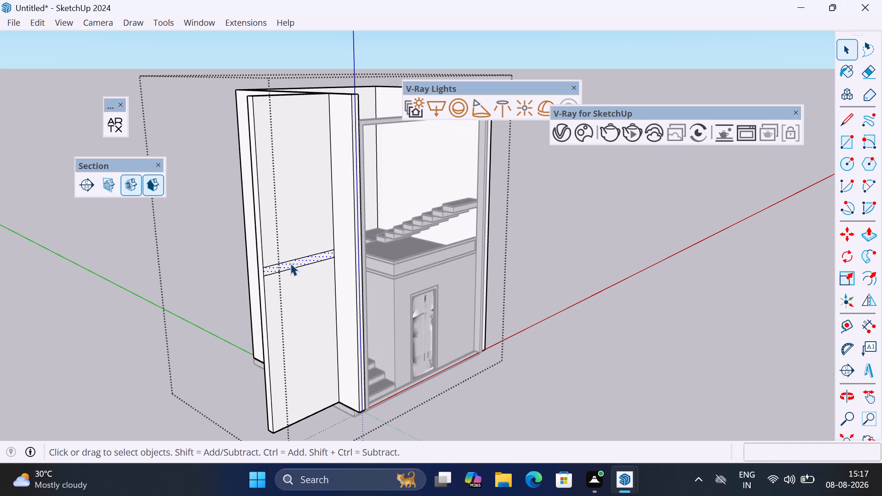
{"action": "key", "text": "p"}
{"action": "left_click", "coordinate": [289, 264]}
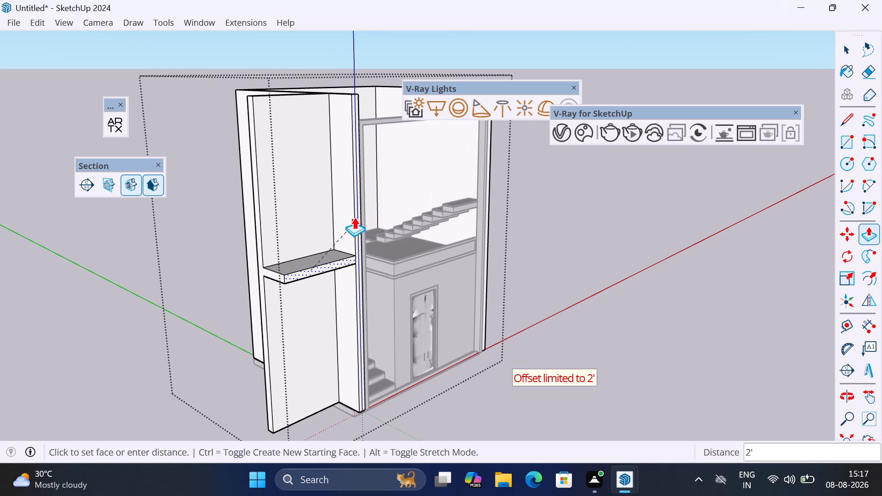
{"action": "left_click", "coordinate": [354, 217]}
{"action": "scroll", "coordinate": [322, 253], "scroll_direction": "down", "scroll_amount": 3}
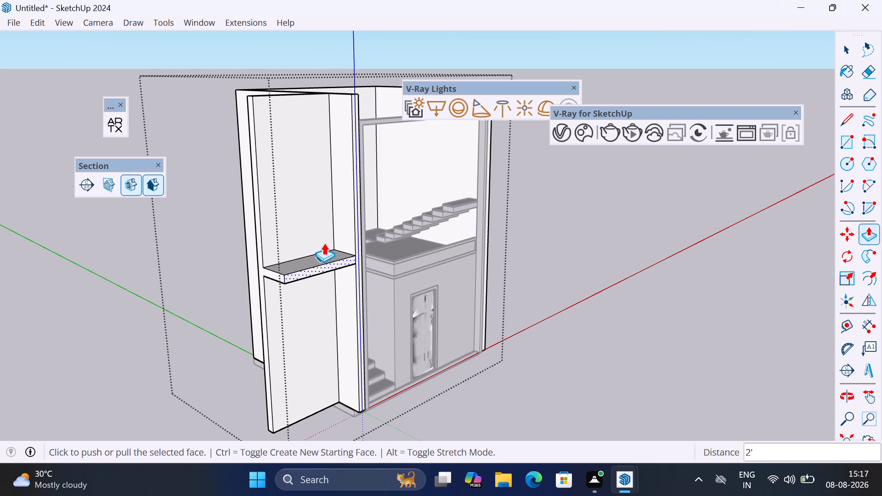
{"action": "scroll", "coordinate": [324, 243], "scroll_direction": "down", "scroll_amount": 1}
{"action": "key", "text": "space"}
{"action": "left_click", "coordinate": [137, 361]}
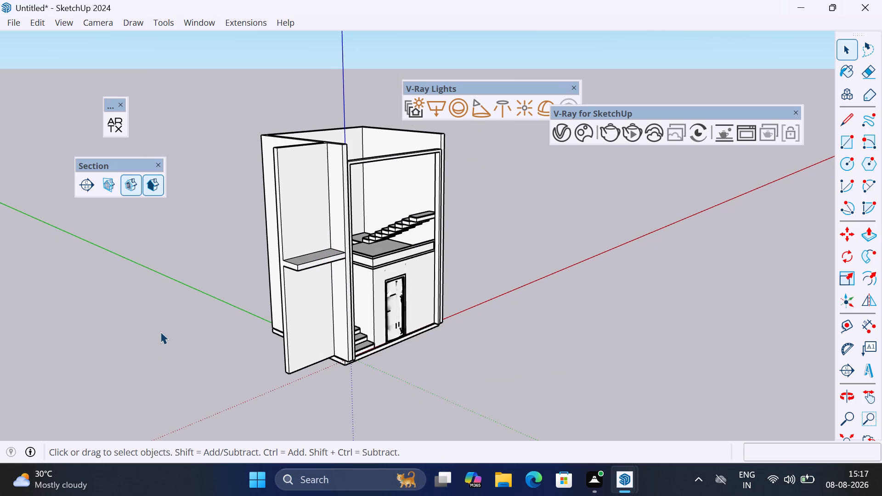
Copy the projecting wall's face below the slab out of the outer wall group and paste it in place inside a new group.
{"action": "double_click", "coordinate": [320, 321]}
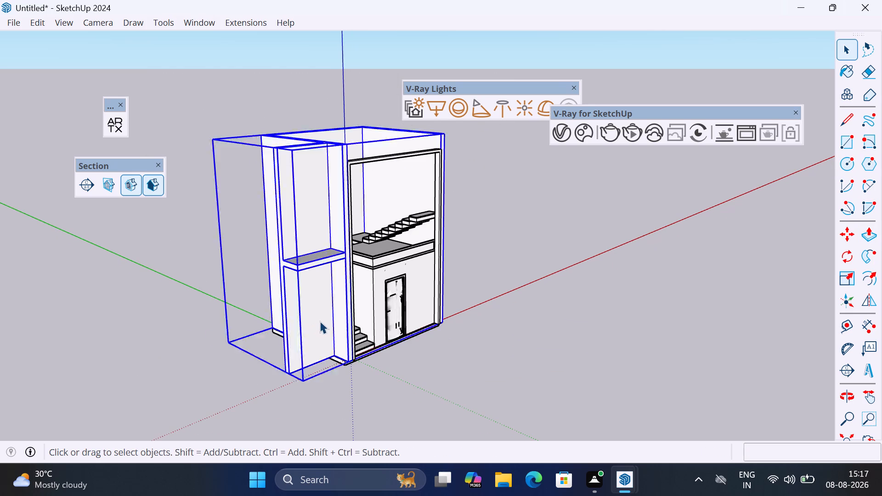
{"action": "left_click", "coordinate": [311, 321]}
{"action": "key", "text": "ctrl+c"}
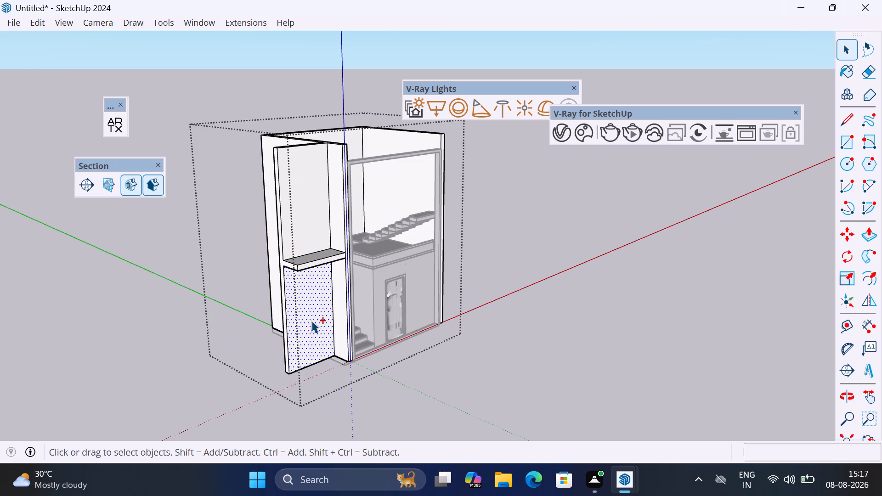
{"action": "left_click", "coordinate": [118, 362]}
{"action": "right_click", "coordinate": [128, 319]}
{"action": "left_click", "coordinate": [183, 365]}
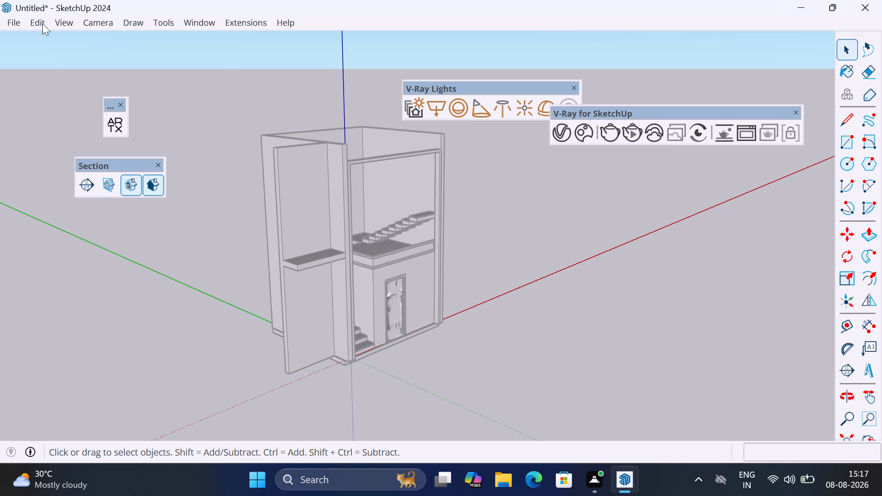
{"action": "left_click", "coordinate": [42, 23]}
{"action": "left_click", "coordinate": [87, 131]}
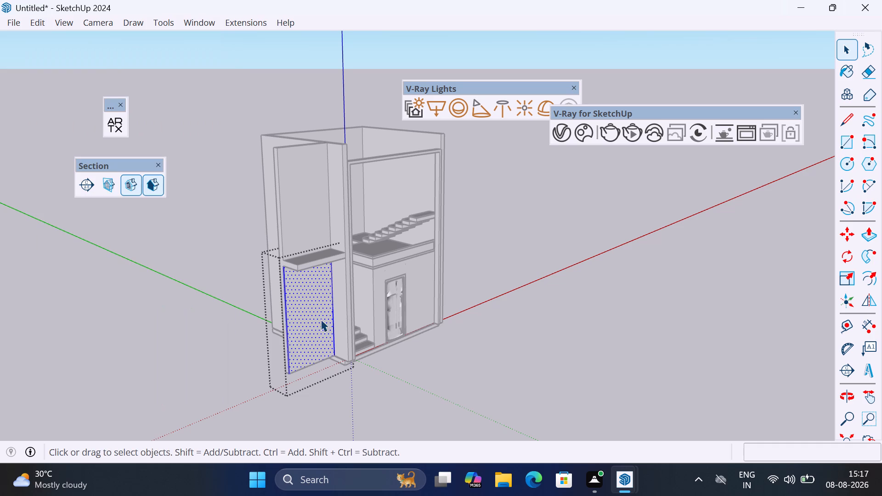
Extrude the pasted face outward 2' into a box beneath the slab, and push its front face back in by 1".
{"action": "scroll", "coordinate": [311, 348], "scroll_direction": "up", "scroll_amount": 2}
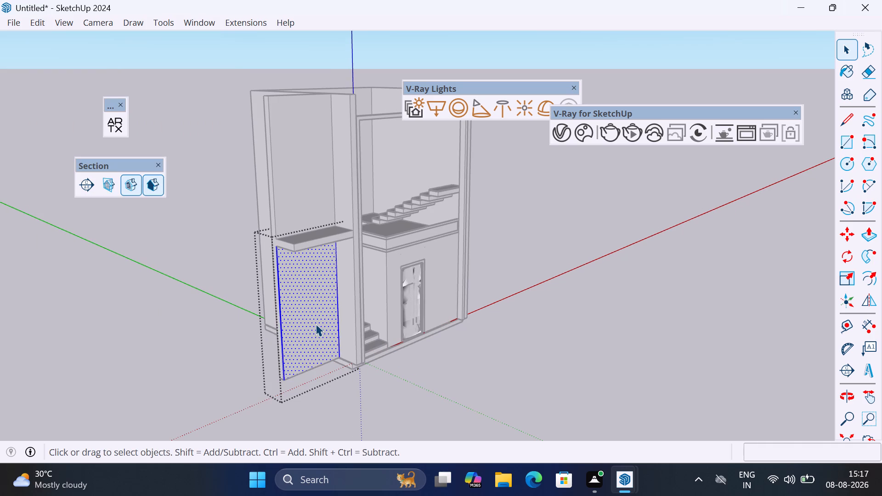
{"action": "key", "text": "p"}
{"action": "left_click", "coordinate": [314, 321]}
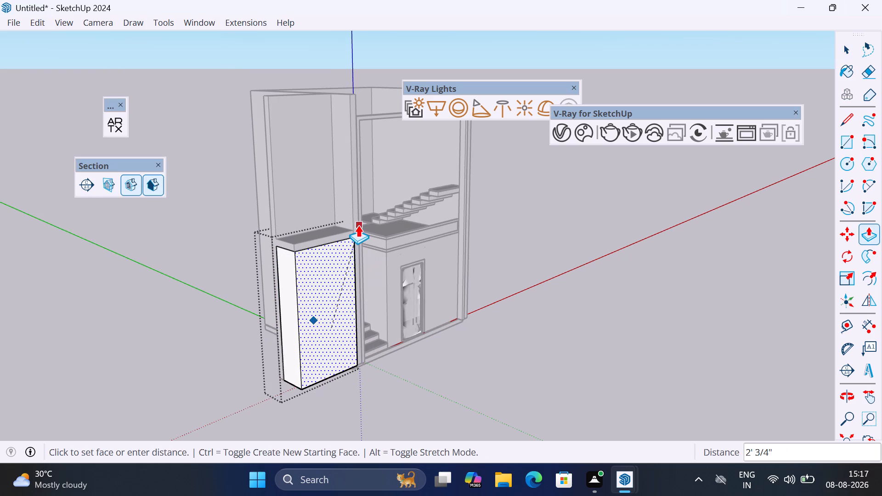
{"action": "left_click", "coordinate": [355, 213]}
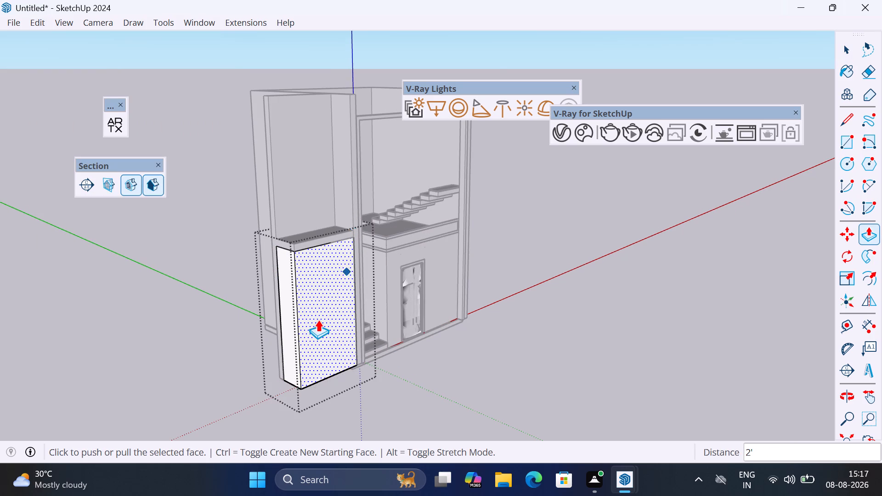
{"action": "scroll", "coordinate": [318, 320], "scroll_direction": "up", "scroll_amount": 3}
{"action": "left_click", "coordinate": [318, 320]}
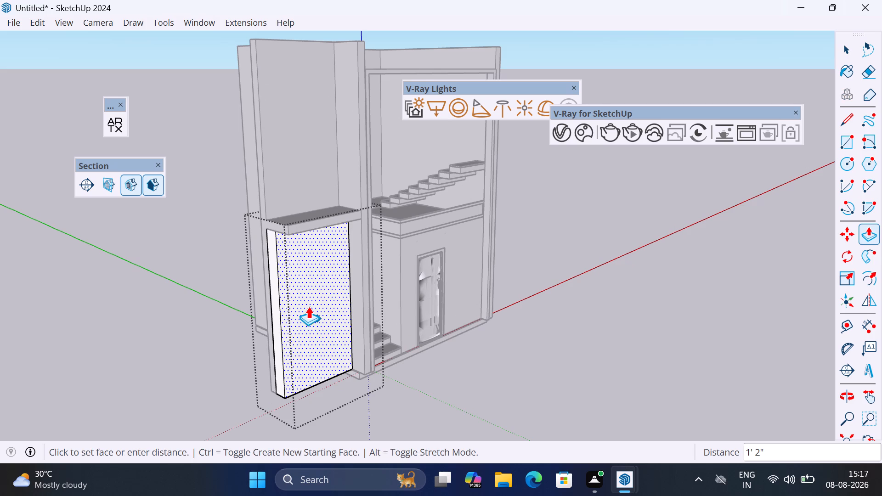
{"action": "type", "text": "1\""}
{"action": "key", "text": "Return"}
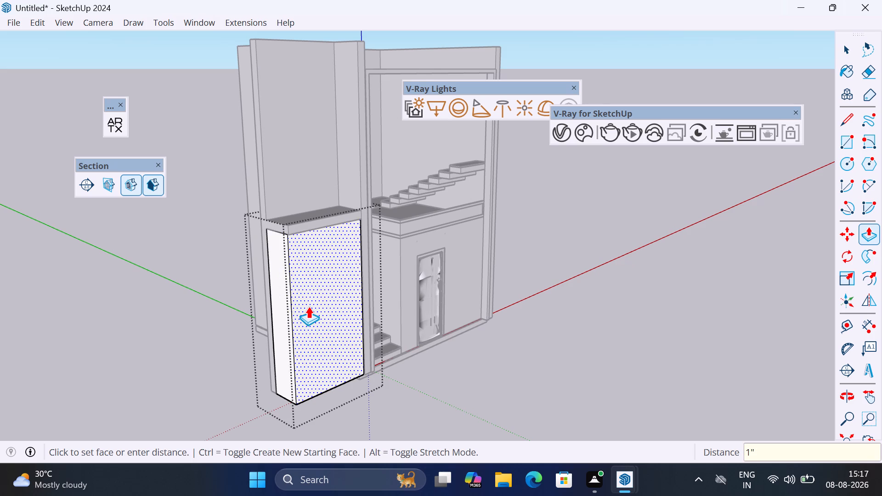
Show hidden back edges and push the box's top face down 2' from the underside of the slab.
{"action": "scroll", "coordinate": [318, 298], "scroll_direction": "down", "scroll_amount": 3}
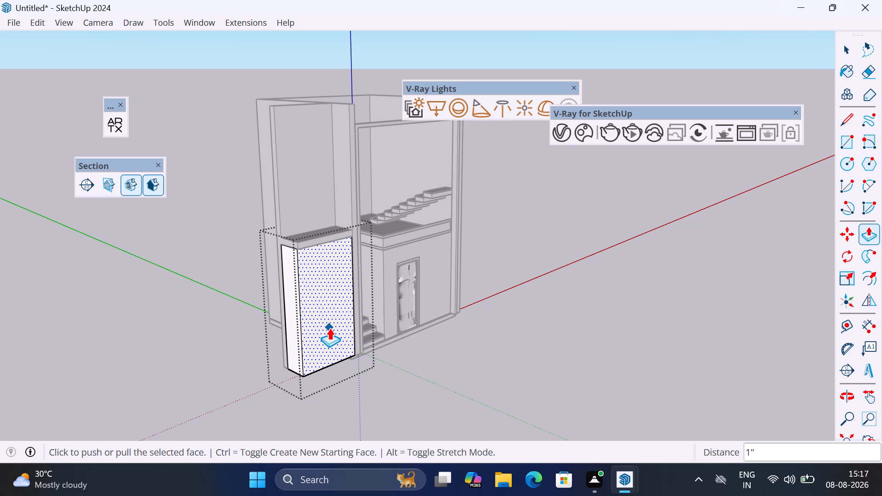
{"action": "middle_click_drag", "start_coordinate": [321, 284], "coordinate": [327, 292]}
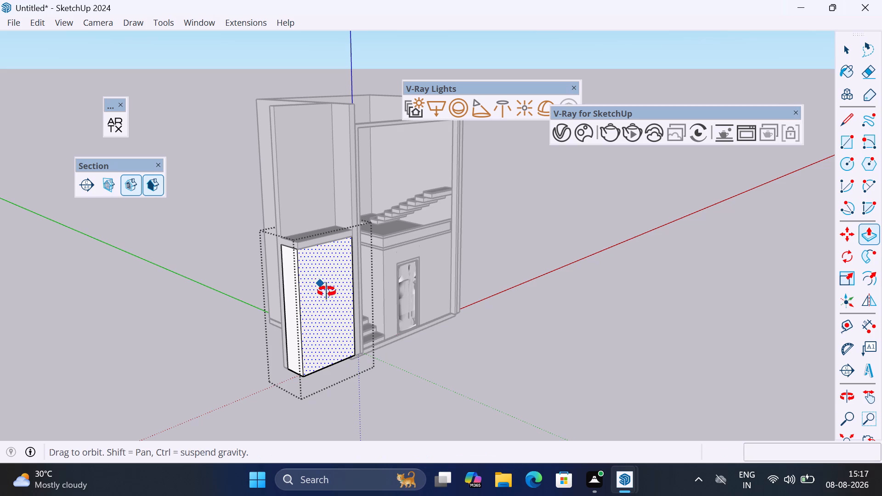
{"action": "middle_click_drag", "start_coordinate": [327, 292], "coordinate": [335, 322]}
{"action": "key", "text": "k"}
{"action": "scroll", "coordinate": [303, 278], "scroll_direction": "up", "scroll_amount": 5}
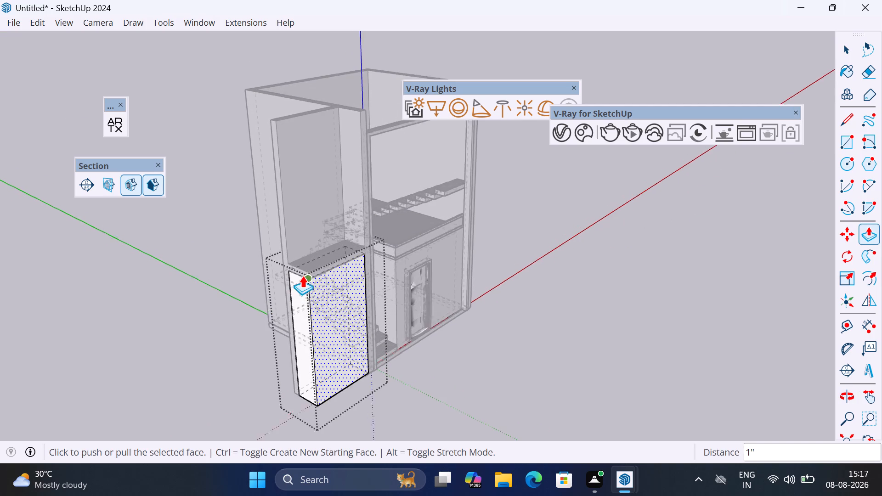
{"action": "scroll", "coordinate": [308, 268], "scroll_direction": "up", "scroll_amount": 3}
{"action": "left_click", "coordinate": [308, 268]}
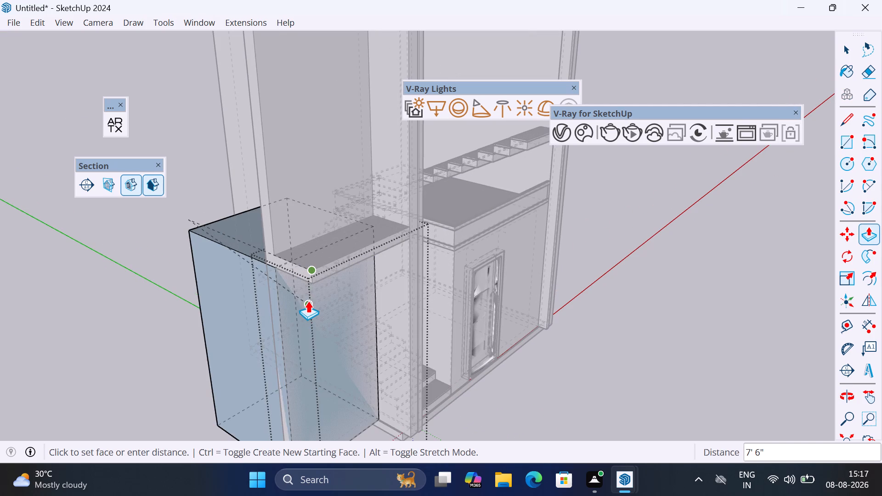
{"action": "key", "text": "Escape"}
{"action": "left_click", "coordinate": [312, 259]}
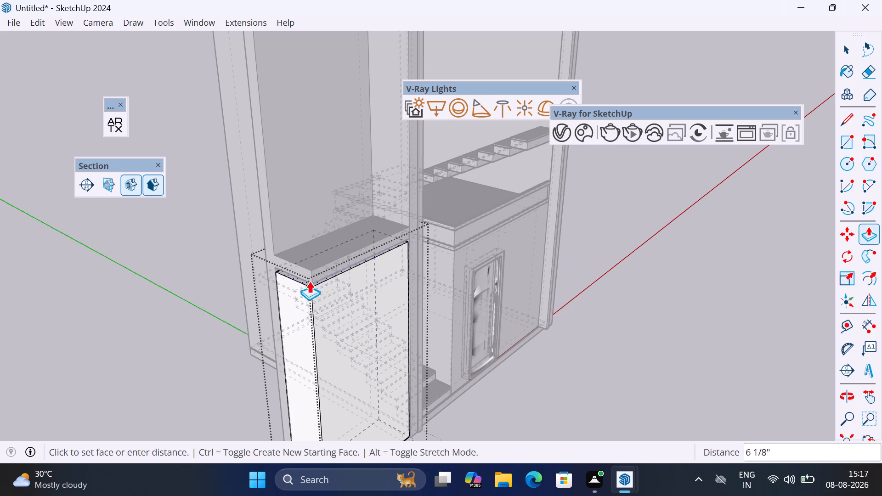
{"action": "type", "text": "2'"}
{"action": "key", "text": "Return"}
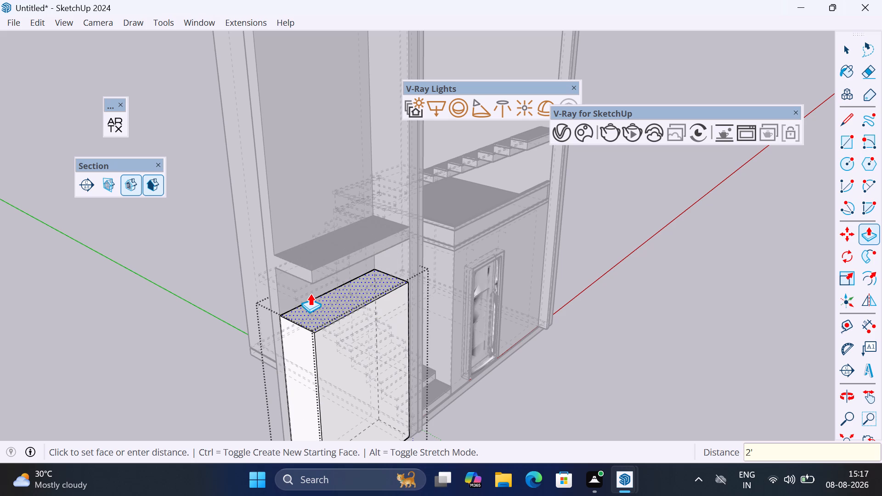
Offset the outline of the box's front face inward by 1" to form a thin border.
{"action": "key", "text": "space"}
{"action": "left_click", "coordinate": [352, 357]}
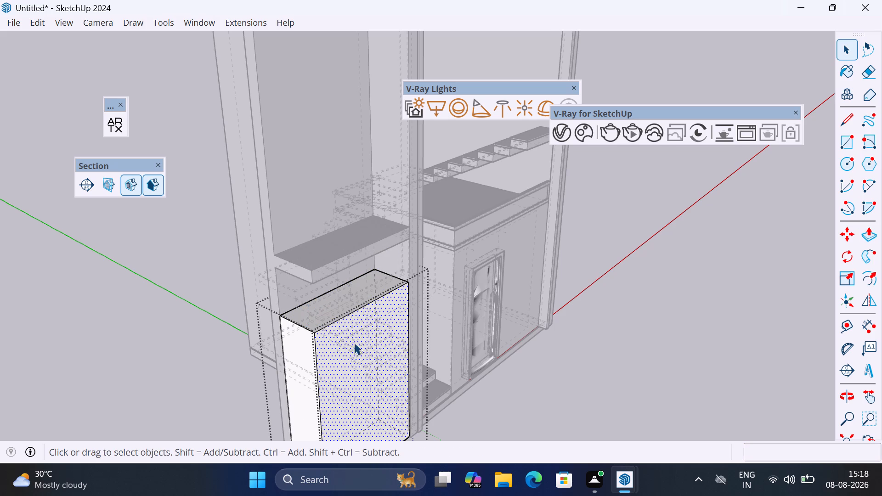
{"action": "scroll", "coordinate": [363, 318], "scroll_direction": "down", "scroll_amount": 1}
{"action": "key", "text": "f"}
{"action": "left_click", "coordinate": [355, 396]}
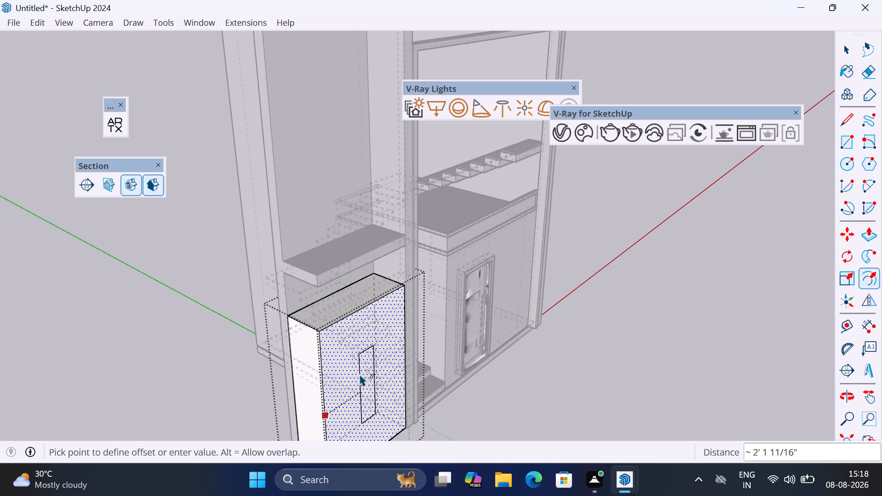
{"action": "type", "text": "1\""}
{"action": "key", "text": "Return"}
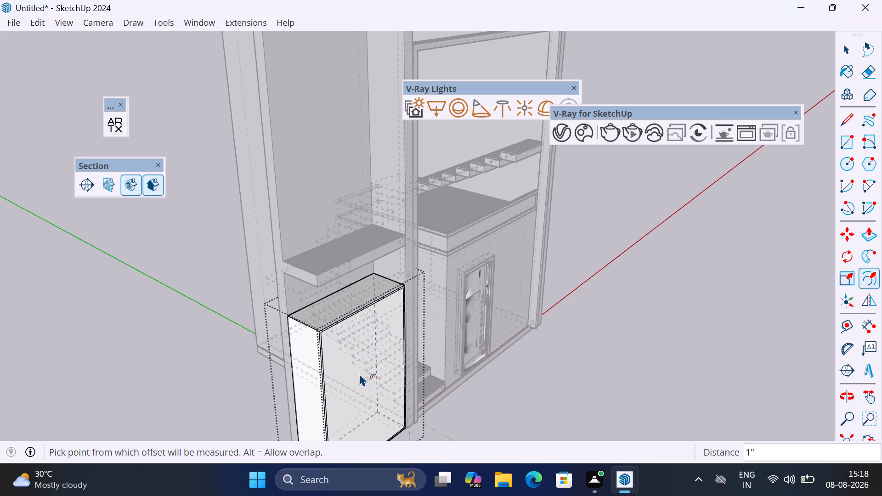
Turn off the hidden back edges and push the inner front face 23" into the box to hollow it out.
{"action": "key", "text": "k"}
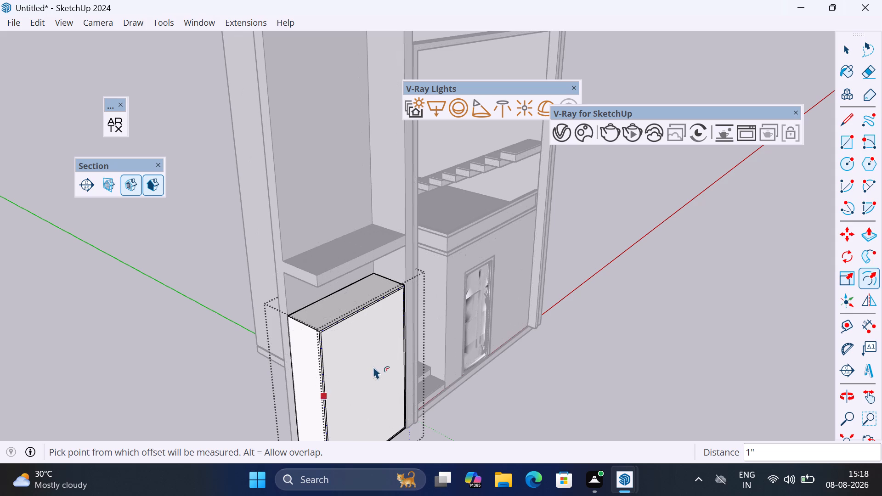
{"action": "middle_click_drag", "start_coordinate": [373, 366], "coordinate": [320, 340]}
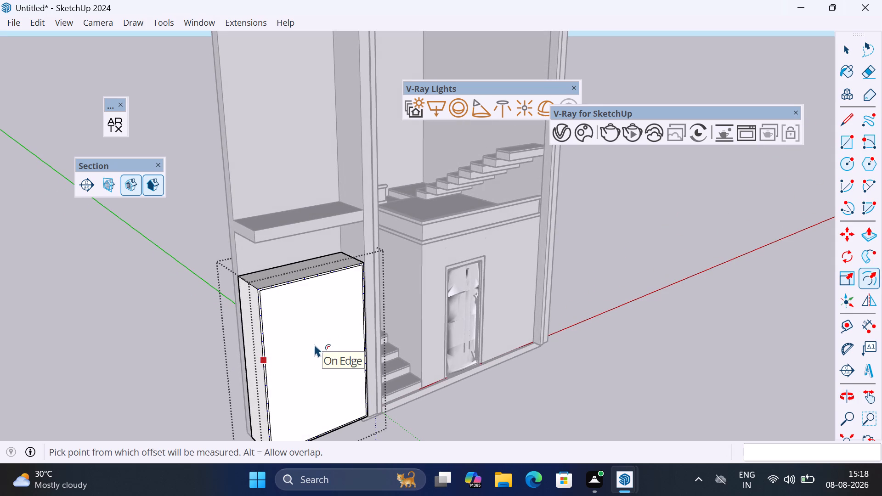
{"action": "key", "text": "p"}
{"action": "key", "text": "Escape"}
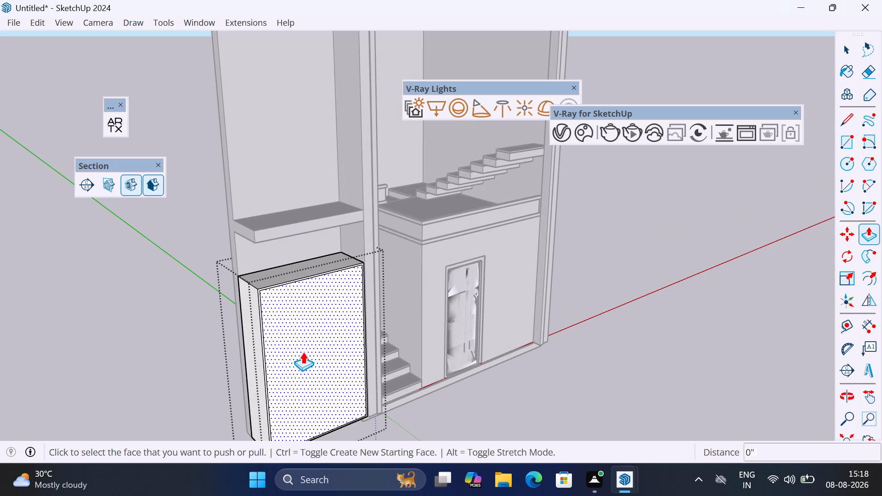
{"action": "left_click", "coordinate": [303, 352]}
{"action": "type", "text": "23\""}
{"action": "key", "text": "Return"}
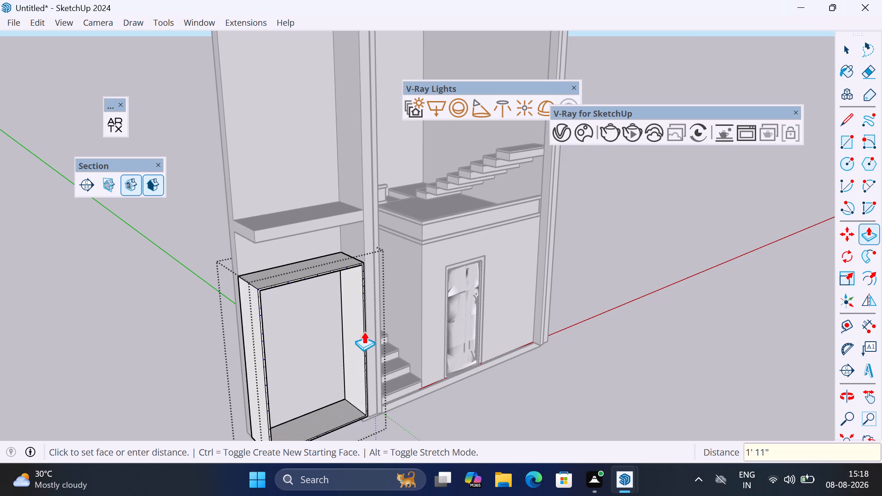
Undo the last push and push the box's inner front face 22" inward instead.
{"action": "left_click", "coordinate": [284, 322]}
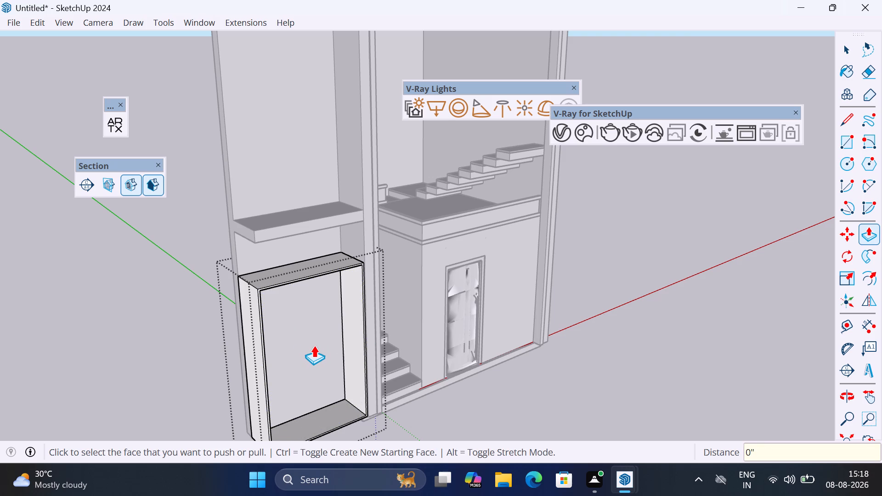
{"action": "key", "text": "ctrl+z"}
{"action": "left_click", "coordinate": [330, 385]}
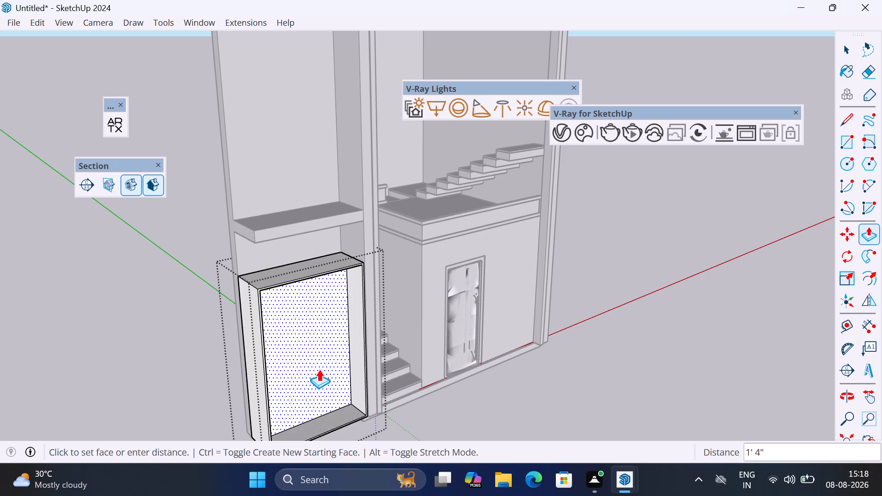
{"action": "type", "text": "22\""}
{"action": "key", "text": "Return"}
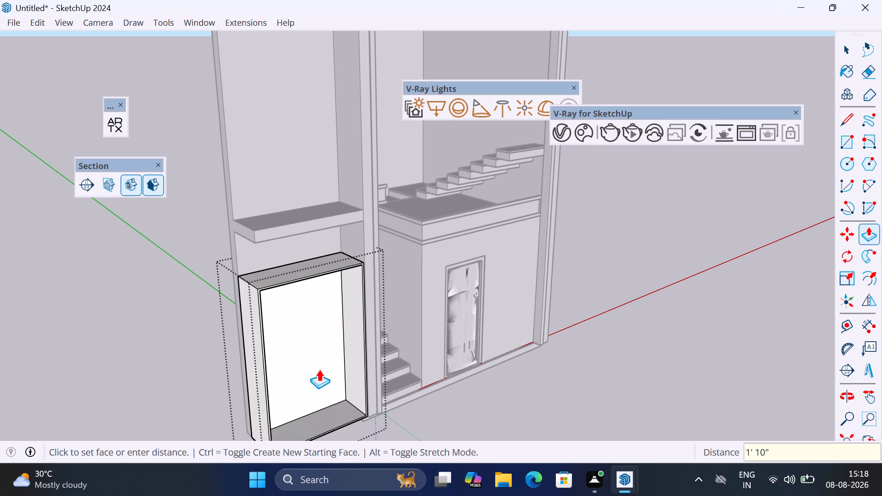
{"action": "key", "text": "space"}
{"action": "scroll", "coordinate": [357, 338], "scroll_direction": "down", "scroll_amount": 3}
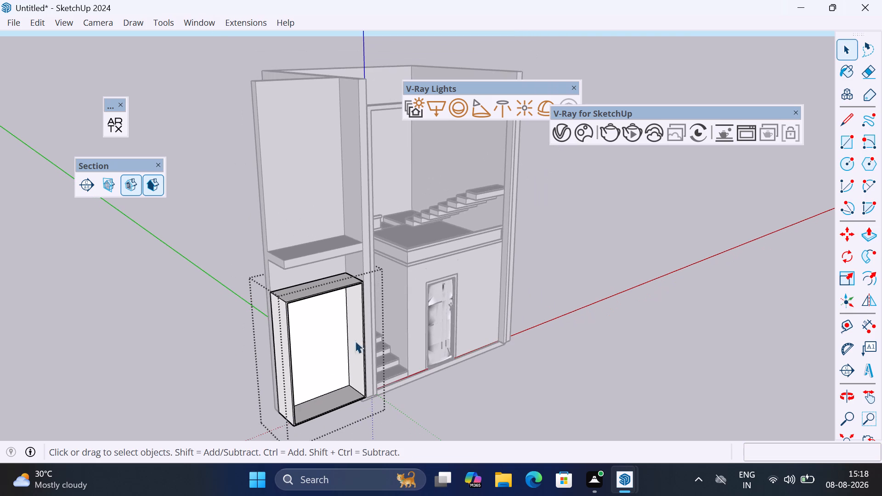
{"action": "key", "text": "Escape"}
Copy the box's inner side face across to the opposite side and divide the distance into 4 equal compartments.
{"action": "middle_click_drag", "start_coordinate": [254, 386], "coordinate": [294, 361]}
{"action": "scroll", "coordinate": [276, 370], "scroll_direction": "up", "scroll_amount": 1}
{"action": "middle_click", "coordinate": [294, 361]}
{"action": "middle_click_drag", "start_coordinate": [370, 398], "coordinate": [351, 404]}
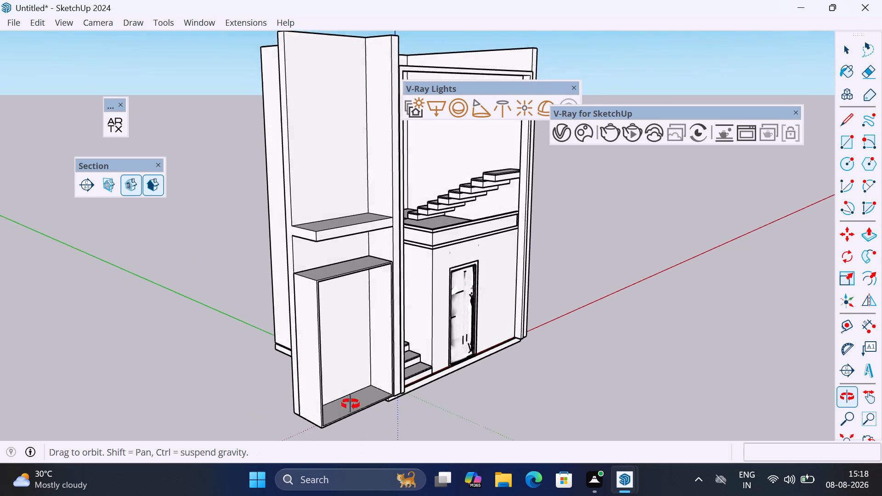
{"action": "middle_click_drag", "start_coordinate": [351, 404], "coordinate": [316, 403]}
{"action": "scroll", "coordinate": [316, 403], "scroll_direction": "up", "scroll_amount": 1}
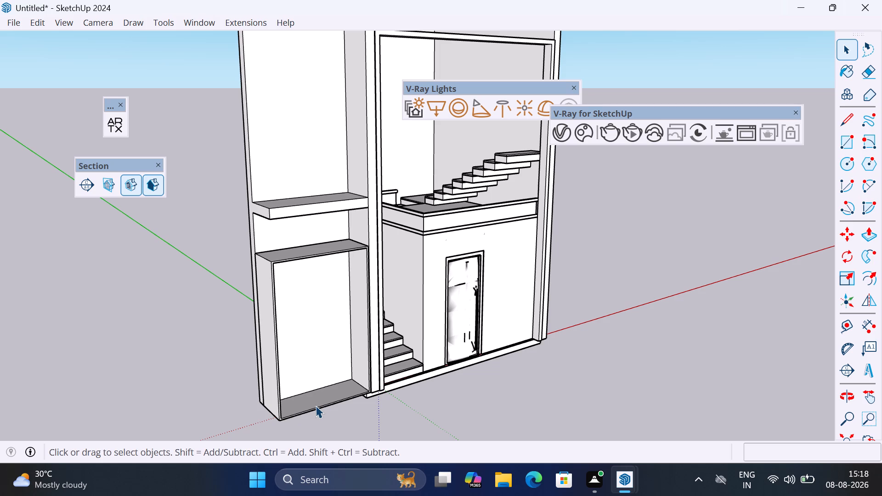
{"action": "scroll", "coordinate": [316, 406], "scroll_direction": "up", "scroll_amount": 2}
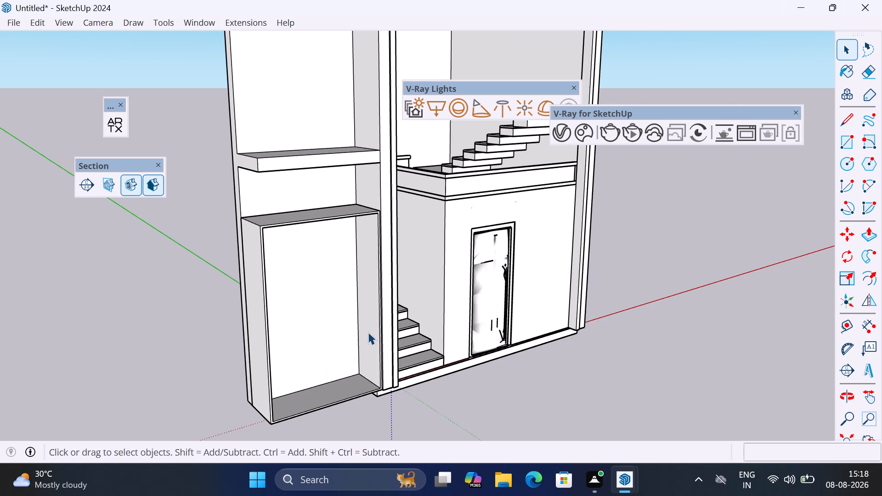
{"action": "left_click", "coordinate": [368, 332]}
{"action": "scroll", "coordinate": [371, 393], "scroll_direction": "up", "scroll_amount": 4}
{"action": "double_click", "coordinate": [366, 340]}
{"action": "left_click", "coordinate": [366, 340]}
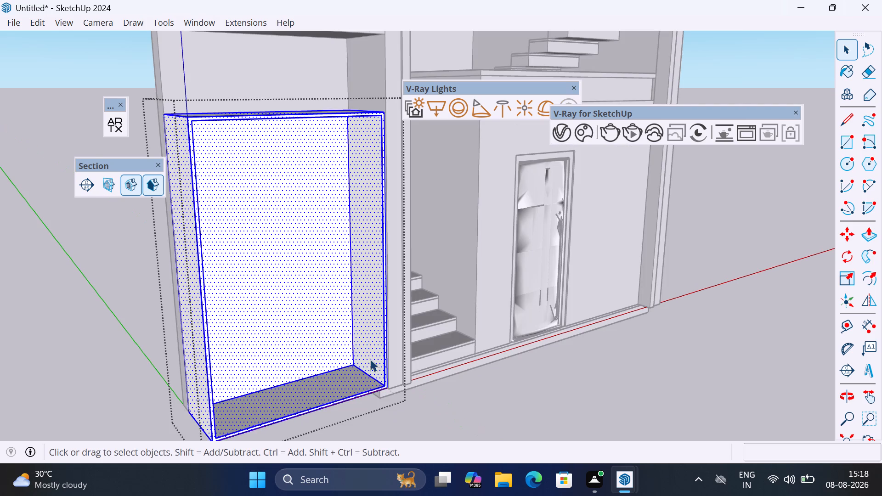
{"action": "scroll", "coordinate": [372, 369], "scroll_direction": "up", "scroll_amount": 2}
{"action": "left_click", "coordinate": [371, 333]}
{"action": "key", "text": "m"}
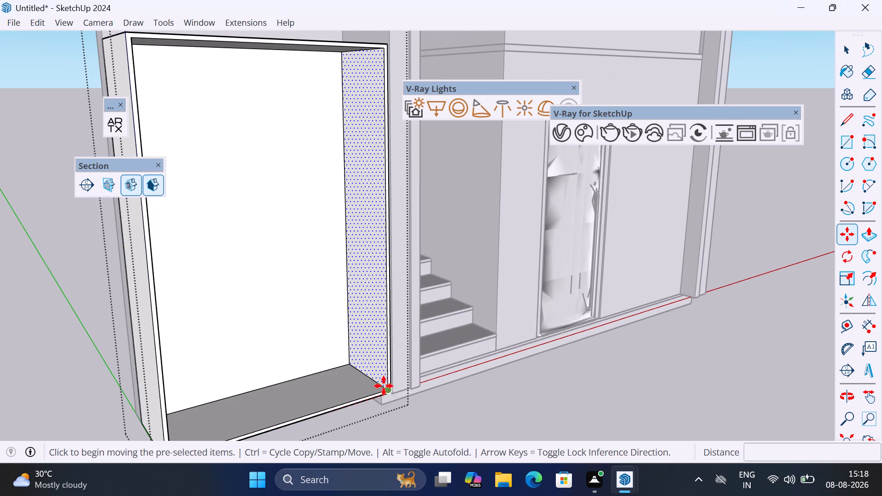
{"action": "left_click", "coordinate": [387, 387]}
{"action": "scroll", "coordinate": [381, 352], "scroll_direction": "down", "scroll_amount": 2}
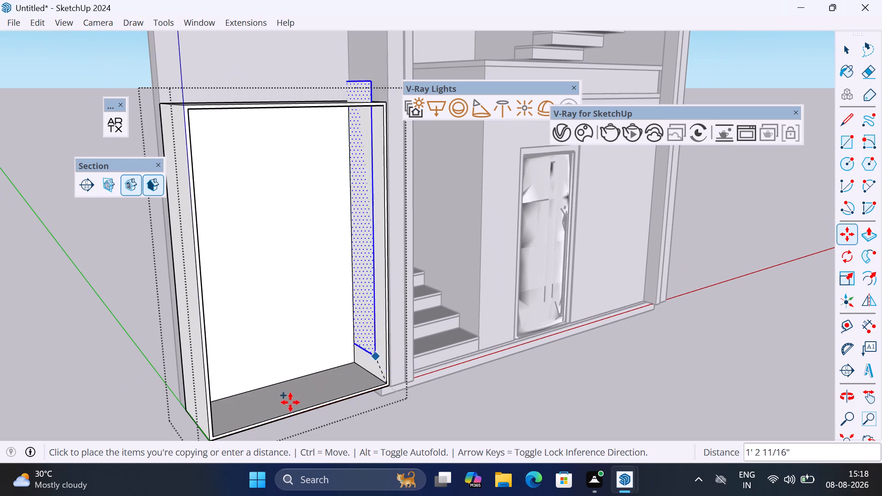
{"action": "scroll", "coordinate": [218, 431], "scroll_direction": "up", "scroll_amount": 2}
{"action": "left_click", "coordinate": [215, 439]}
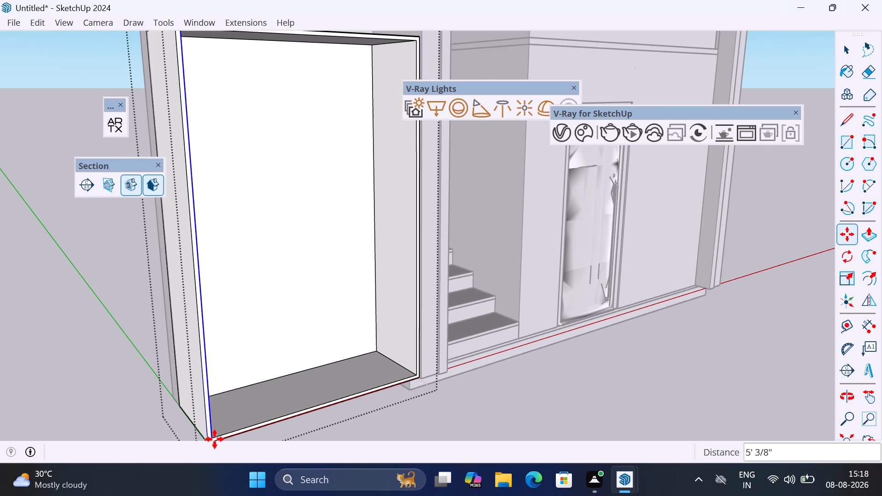
{"action": "key", "text": "slash"}
{"action": "key", "text": "4"}
{"action": "key", "text": "Return"}
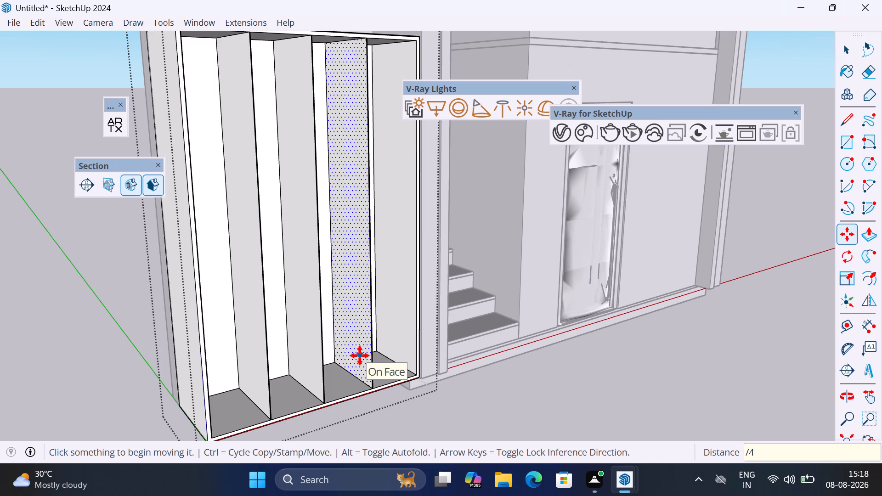
Thicken each of the three copied divider faces inside the box by 1".
{"action": "key", "text": "p"}
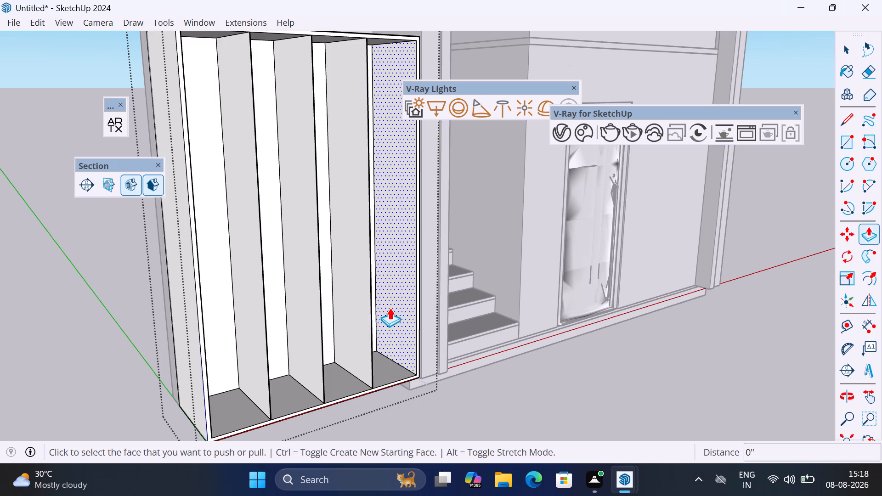
{"action": "left_click", "coordinate": [357, 329]}
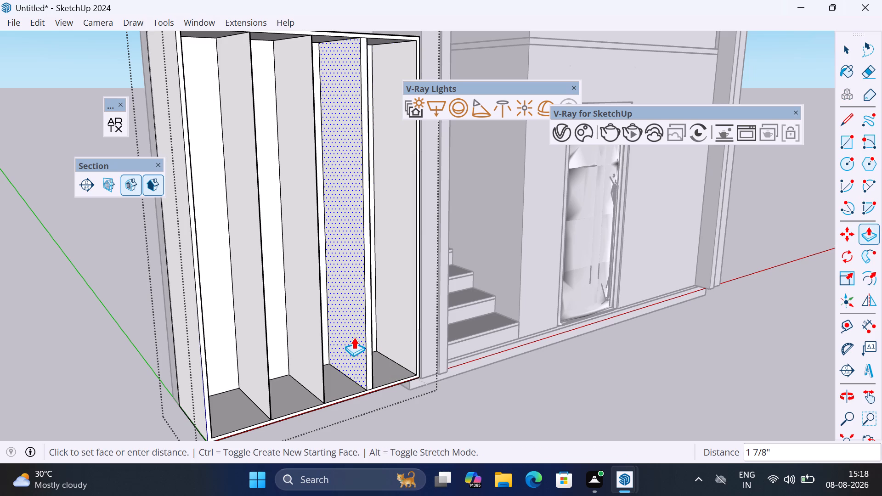
{"action": "type", "text": "1\""}
{"action": "key", "text": "Return"}
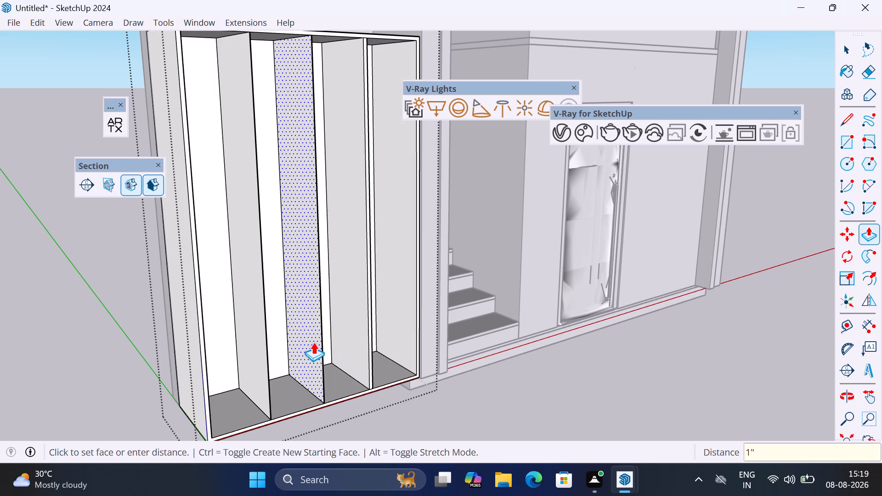
{"action": "double_click", "coordinate": [313, 342]}
{"action": "double_click", "coordinate": [260, 361]}
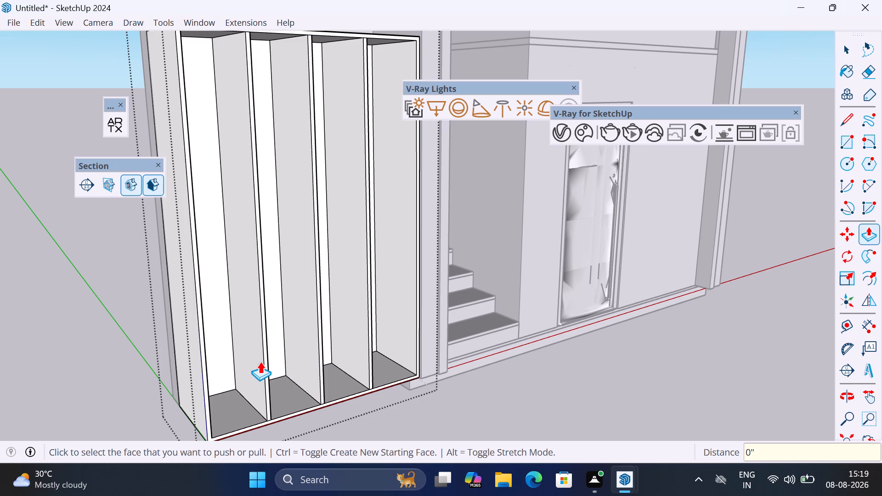
{"action": "key", "text": "Escape"}
Select all of the divided box's geometry and clean it up with FixIt 101.
{"action": "scroll", "coordinate": [308, 347], "scroll_direction": "down", "scroll_amount": 5}
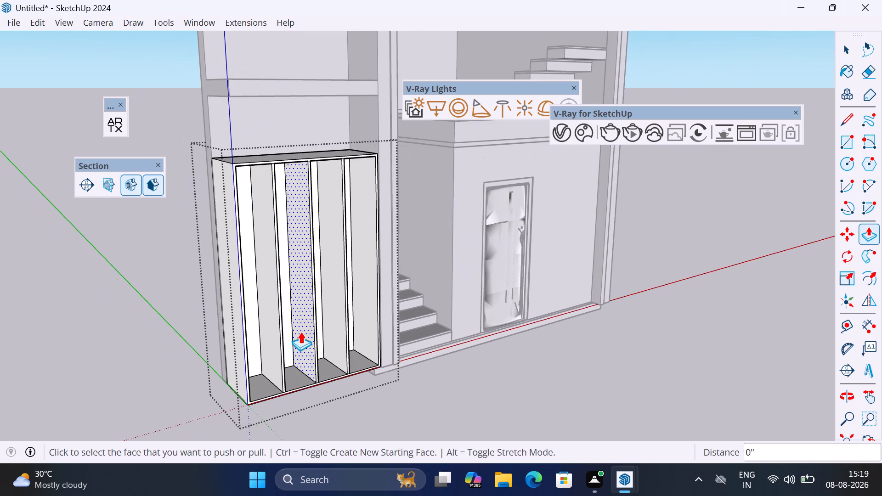
{"action": "key", "text": "space"}
{"action": "triple_click", "coordinate": [265, 304]}
{"action": "double_click", "coordinate": [265, 304]}
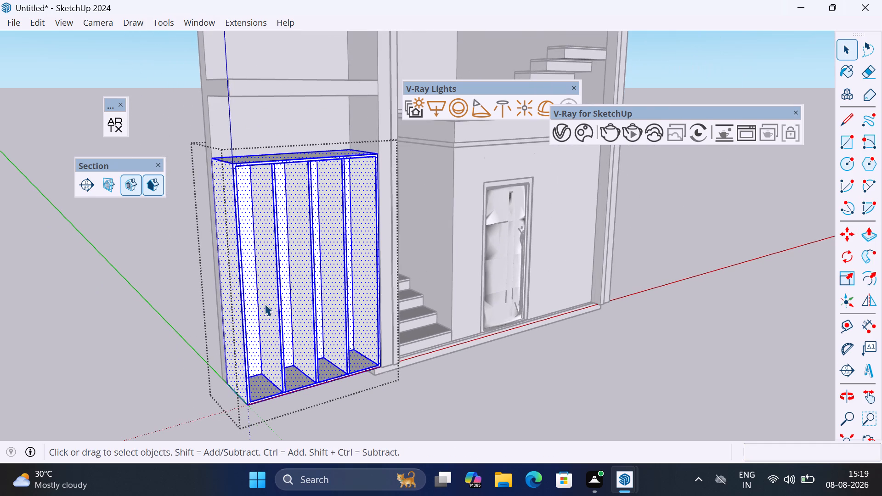
{"action": "left_click", "coordinate": [250, 24]}
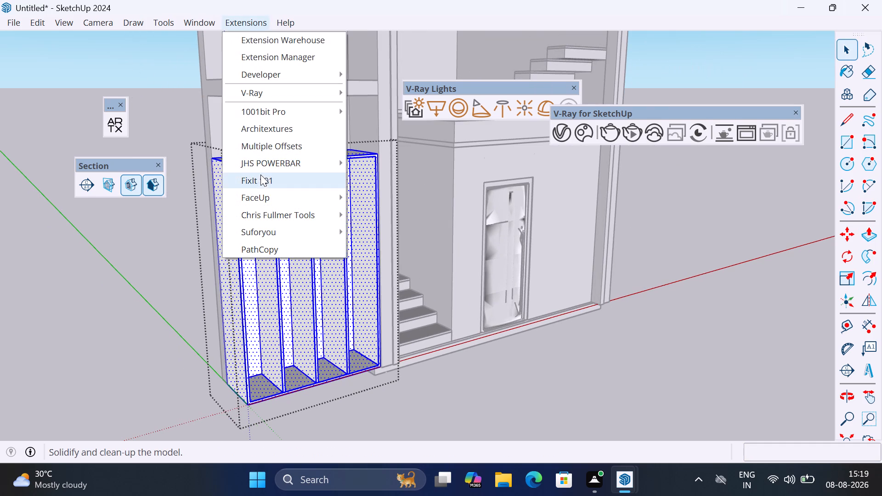
{"action": "left_click", "coordinate": [269, 180]}
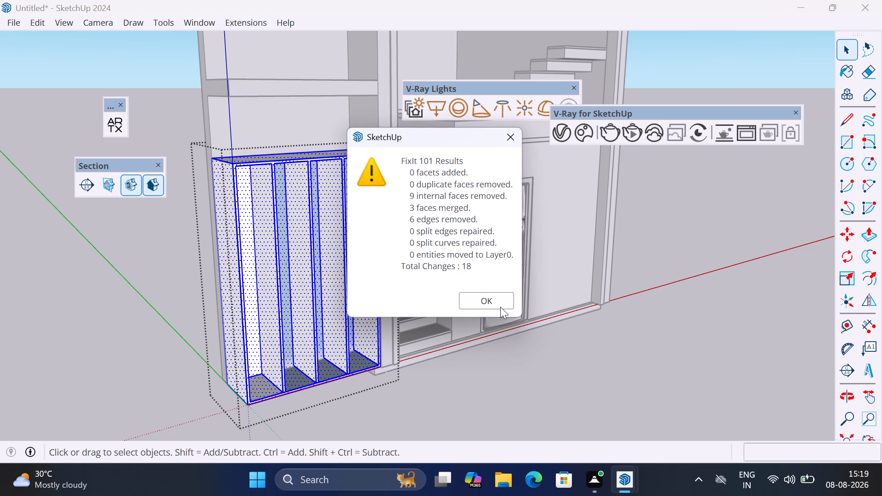
{"action": "left_click", "coordinate": [500, 307]}
{"action": "middle_click_drag", "start_coordinate": [502, 394], "coordinate": [379, 410]}
{"action": "middle_click", "coordinate": [379, 410]}
{"action": "key", "text": "space"}
{"action": "left_click", "coordinate": [329, 403]}
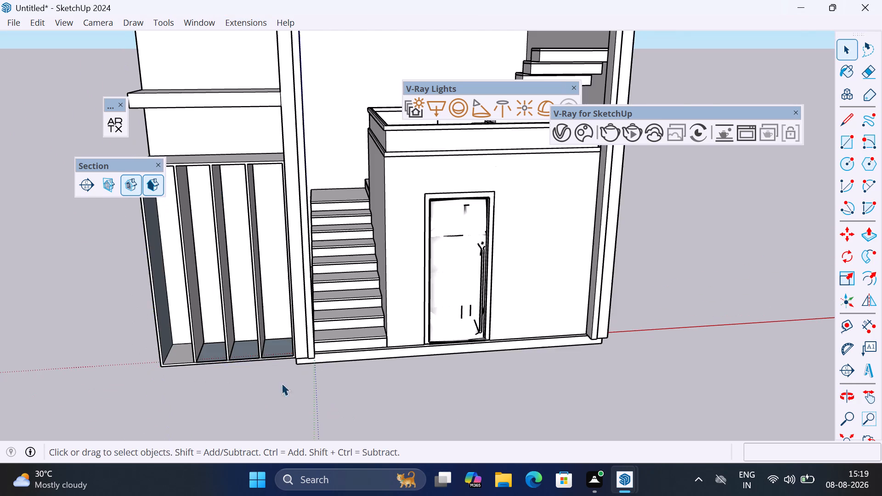
Pull the back face of the compartment farthest from the stairs forward 1" and repeat the push on the adjoining compartments' back face.
{"action": "scroll", "coordinate": [213, 356], "scroll_direction": "up", "scroll_amount": 2}
{"action": "middle_click_drag", "start_coordinate": [212, 356], "coordinate": [285, 338]}
{"action": "middle_click", "coordinate": [286, 338]}
{"action": "middle_click", "coordinate": [286, 338]}
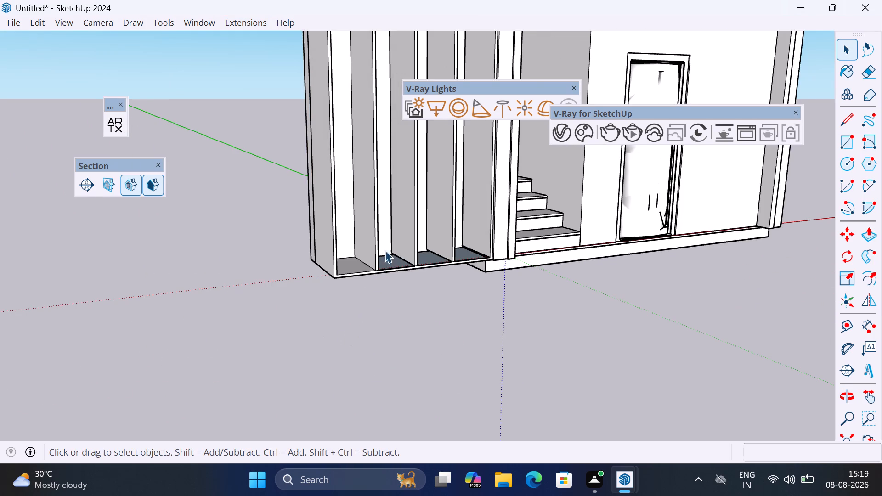
{"action": "double_click", "coordinate": [343, 181]}
{"action": "left_click", "coordinate": [343, 180]}
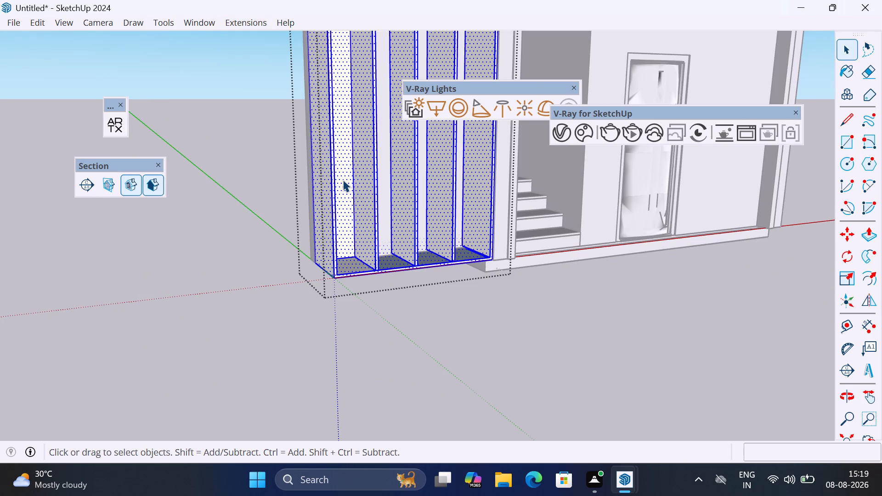
{"action": "left_click", "coordinate": [344, 179]}
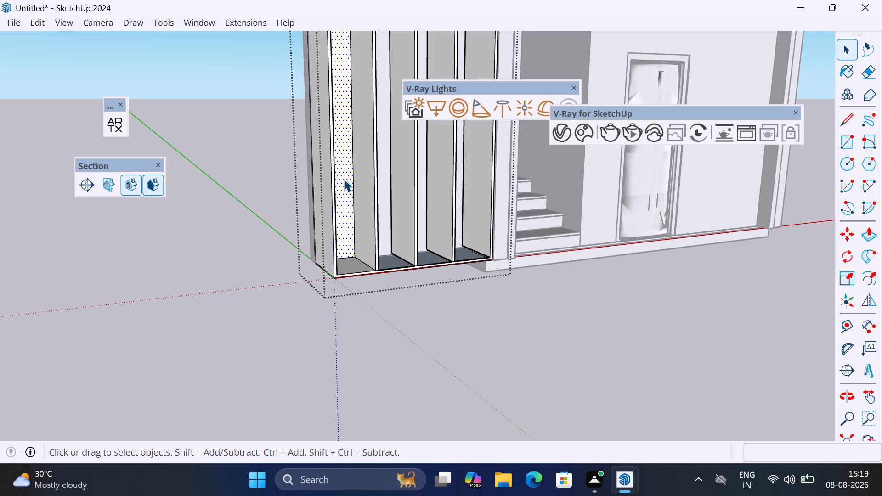
{"action": "key", "text": "p"}
{"action": "left_click", "coordinate": [344, 179]}
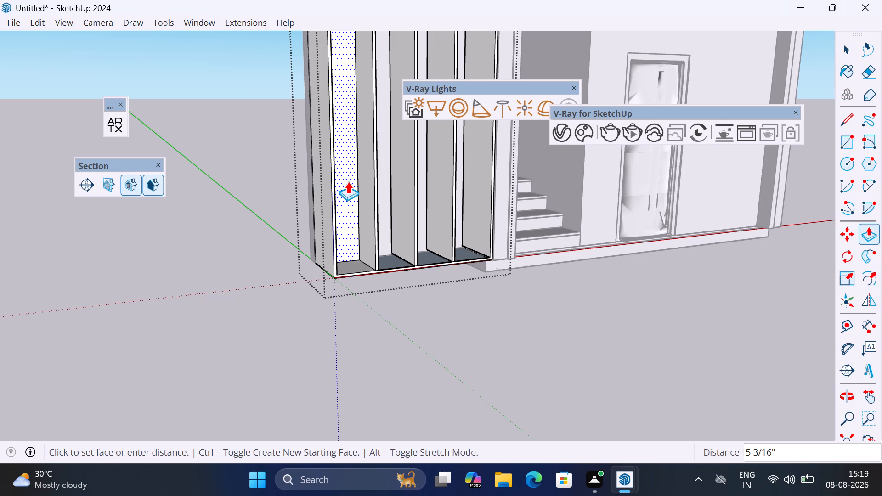
{"action": "type", "text": "1\""}
{"action": "key", "text": "Return"}
{"action": "scroll", "coordinate": [382, 199], "scroll_direction": "up", "scroll_amount": 3}
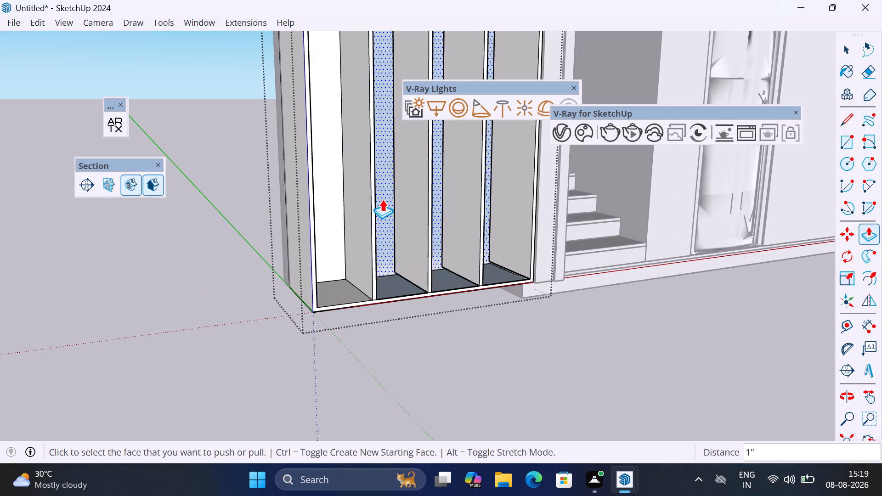
{"action": "double_click", "coordinate": [382, 199]}
{"action": "scroll", "coordinate": [437, 252], "scroll_direction": "up", "scroll_amount": 1}
{"action": "middle_click_drag", "start_coordinate": [437, 252], "coordinate": [410, 270]}
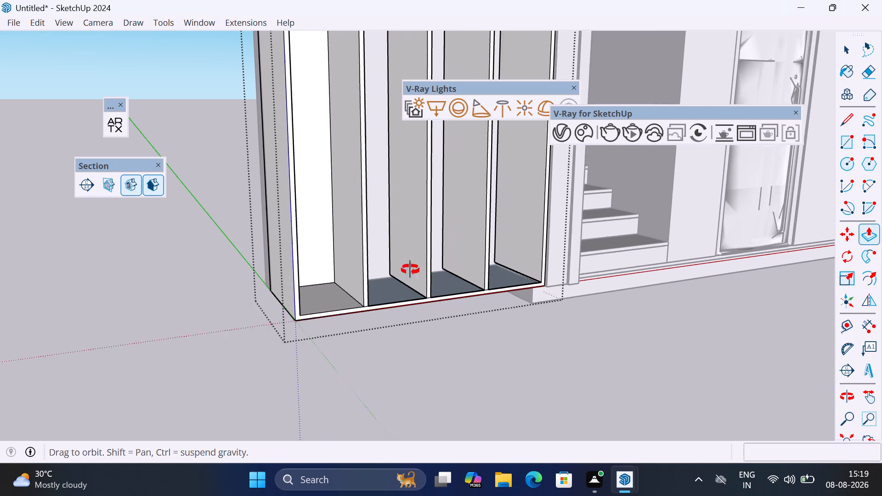
{"action": "middle_click_drag", "start_coordinate": [410, 270], "coordinate": [334, 294]}
{"action": "scroll", "coordinate": [388, 236], "scroll_direction": "down", "scroll_amount": 8}
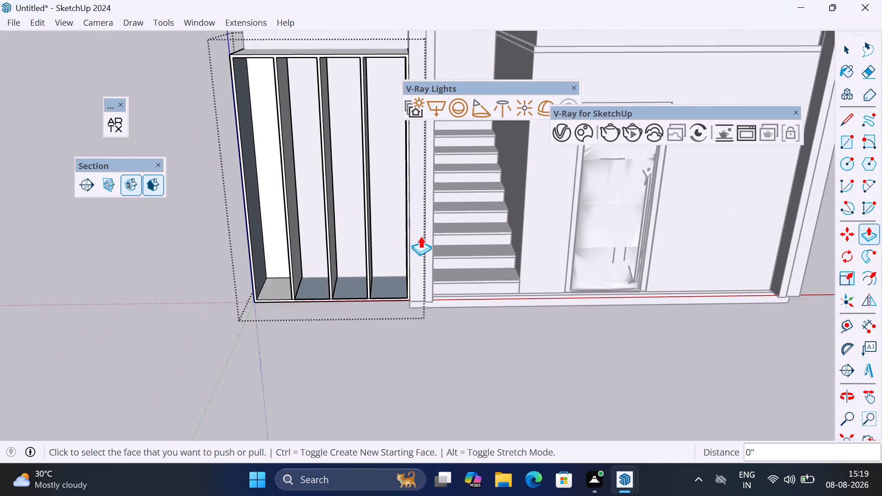
{"action": "key", "text": "space"}
{"action": "scroll", "coordinate": [420, 236], "scroll_direction": "down", "scroll_amount": 3}
{"action": "left_click", "coordinate": [336, 328]}
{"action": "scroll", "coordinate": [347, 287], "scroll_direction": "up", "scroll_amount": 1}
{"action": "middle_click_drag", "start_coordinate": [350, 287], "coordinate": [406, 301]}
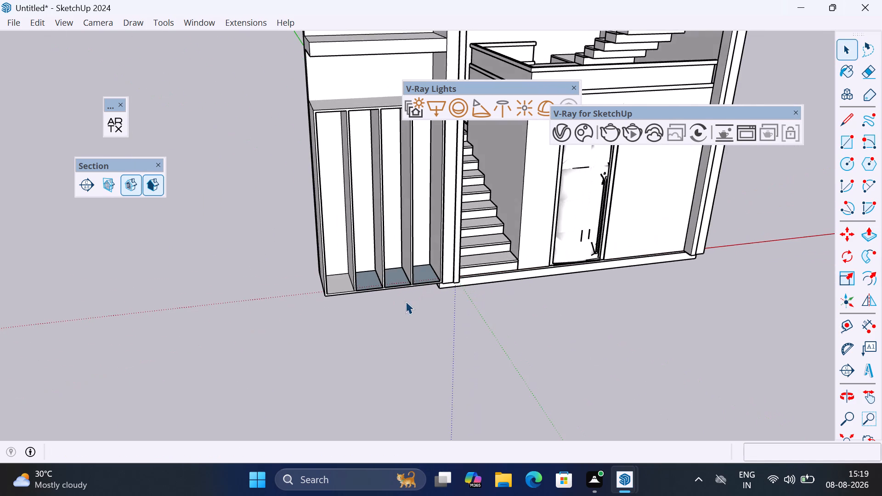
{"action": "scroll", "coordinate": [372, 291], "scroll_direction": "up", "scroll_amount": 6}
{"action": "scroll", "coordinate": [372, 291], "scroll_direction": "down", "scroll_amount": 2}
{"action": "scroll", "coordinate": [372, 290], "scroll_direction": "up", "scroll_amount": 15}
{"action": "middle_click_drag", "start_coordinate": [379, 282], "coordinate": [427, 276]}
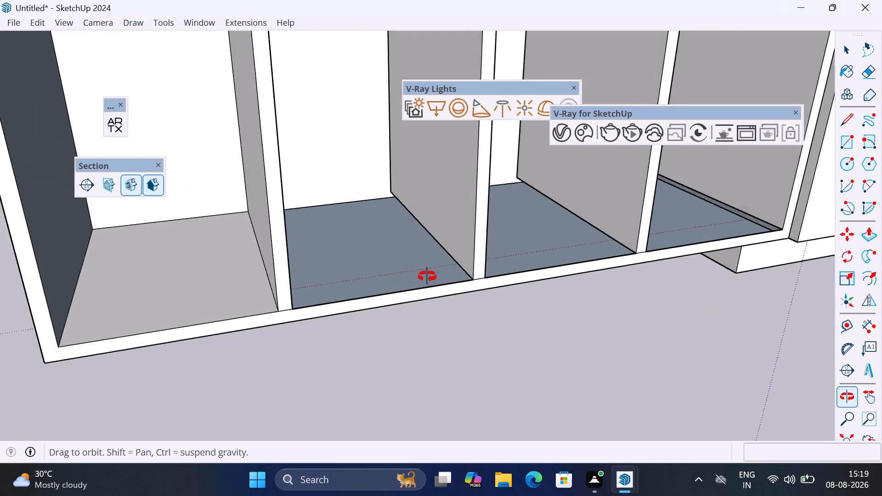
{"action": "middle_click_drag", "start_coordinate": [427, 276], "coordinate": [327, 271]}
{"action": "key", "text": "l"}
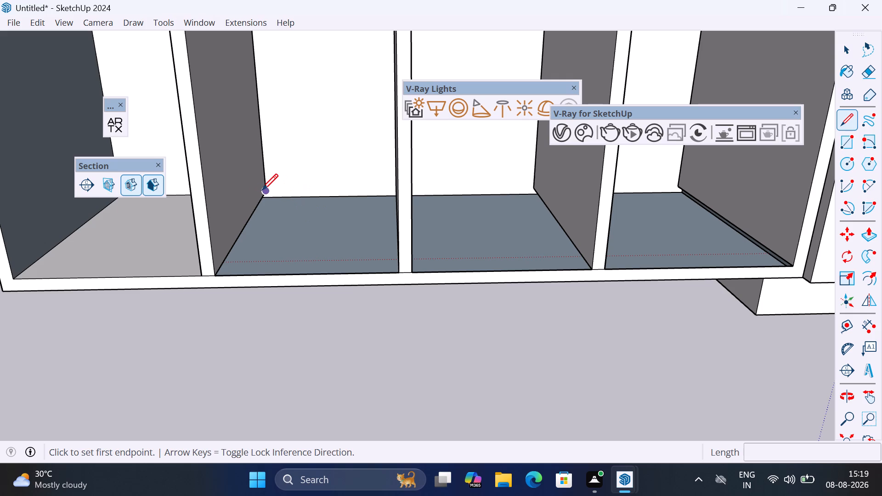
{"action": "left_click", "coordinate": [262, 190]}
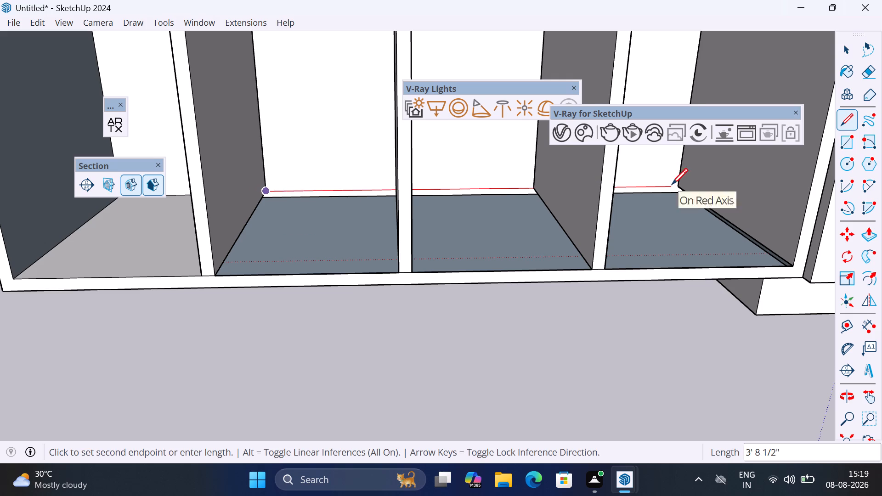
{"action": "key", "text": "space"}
Draw a line about 3' 9 5/16" long along the box's rear bottom edge across the three compartments nearest the stairs.
{"action": "triple_click", "coordinate": [718, 186]}
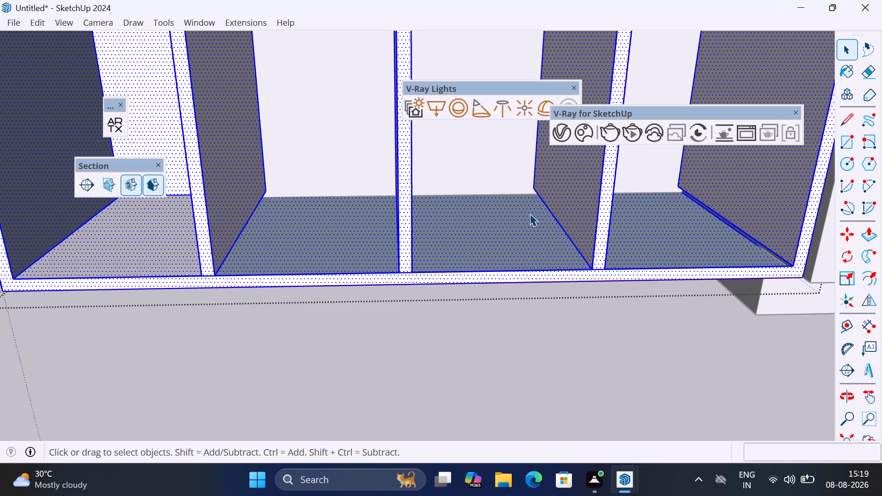
{"action": "key", "text": "l"}
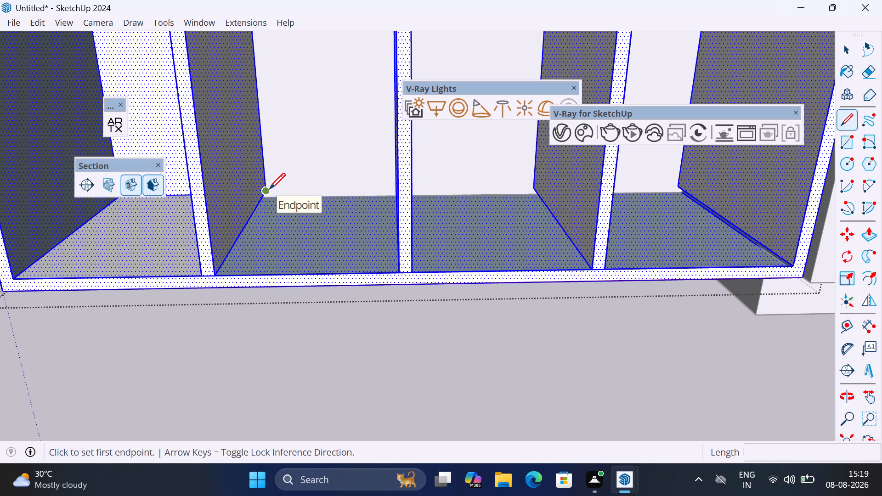
{"action": "left_click", "coordinate": [269, 189]}
{"action": "left_click", "coordinate": [677, 186]}
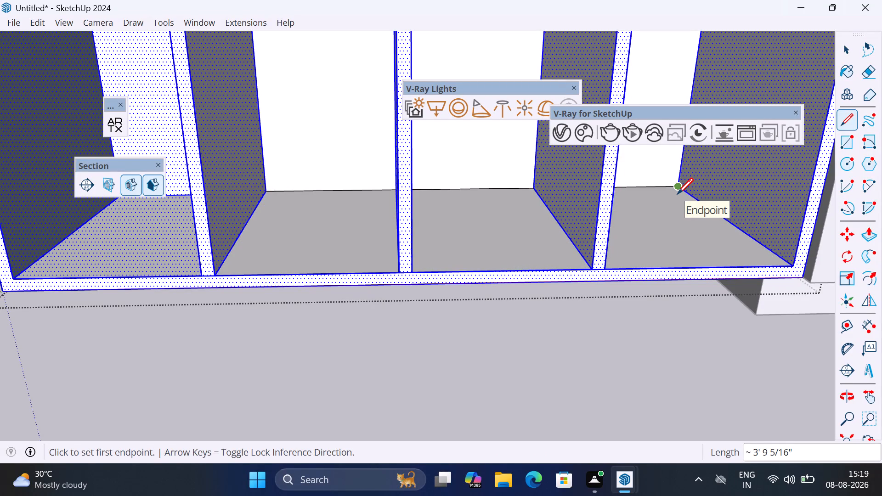
{"action": "key", "text": "Escape"}
{"action": "key", "text": "space"}
Copy the four compartment floor faces 7' 10" up to the underside of the box's top and divide the distance into 6.
{"action": "scroll", "coordinate": [572, 175], "scroll_direction": "down", "scroll_amount": 6}
{"action": "scroll", "coordinate": [476, 306], "scroll_direction": "down", "scroll_amount": 4}
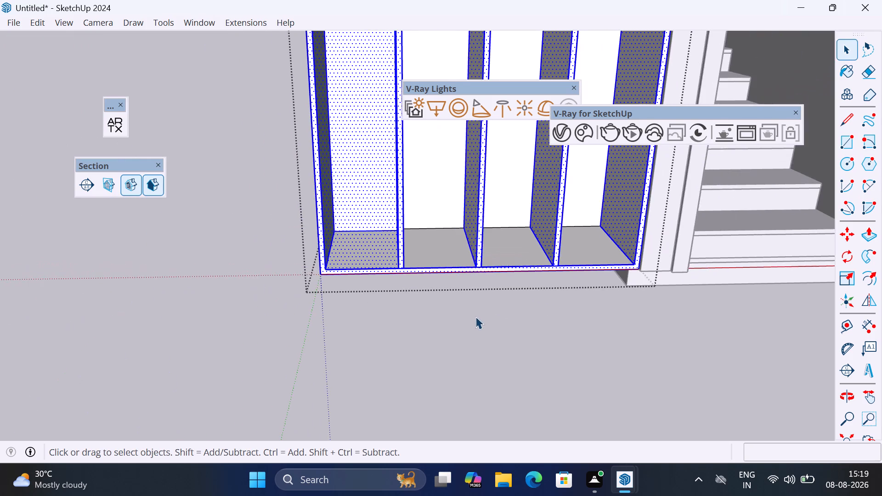
{"action": "scroll", "coordinate": [498, 301], "scroll_direction": "down", "scroll_amount": 6}
{"action": "middle_click_drag", "start_coordinate": [475, 237], "coordinate": [554, 234]}
{"action": "scroll", "coordinate": [503, 291], "scroll_direction": "down", "scroll_amount": 3}
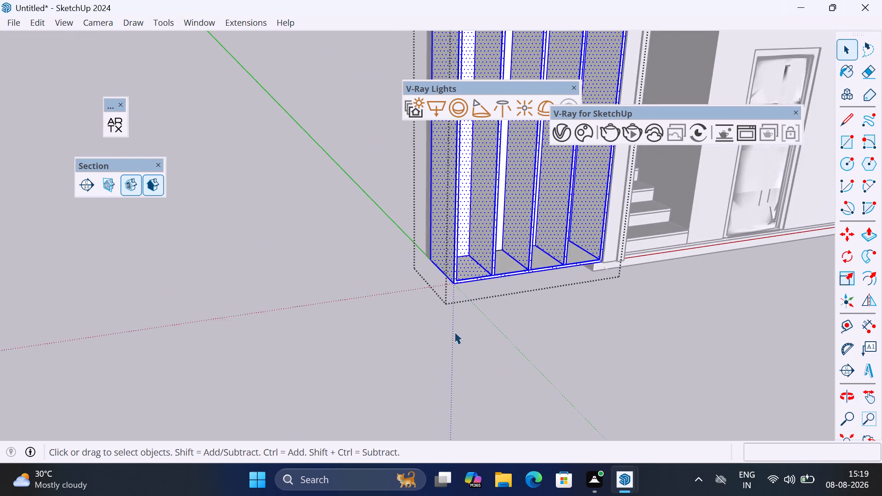
{"action": "scroll", "coordinate": [453, 332], "scroll_direction": "down", "scroll_amount": 9}
{"action": "scroll", "coordinate": [513, 261], "scroll_direction": "up", "scroll_amount": 4}
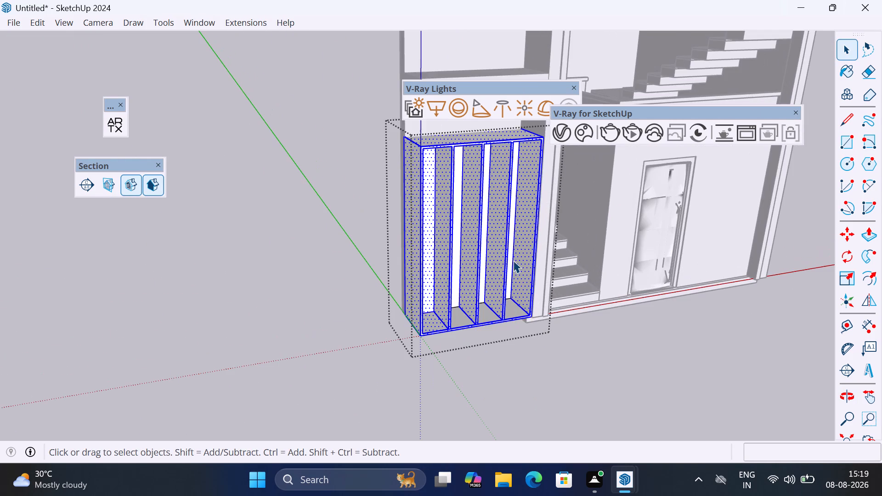
{"action": "scroll", "coordinate": [500, 278], "scroll_direction": "up", "scroll_amount": 3}
{"action": "scroll", "coordinate": [521, 317], "scroll_direction": "up", "scroll_amount": 3}
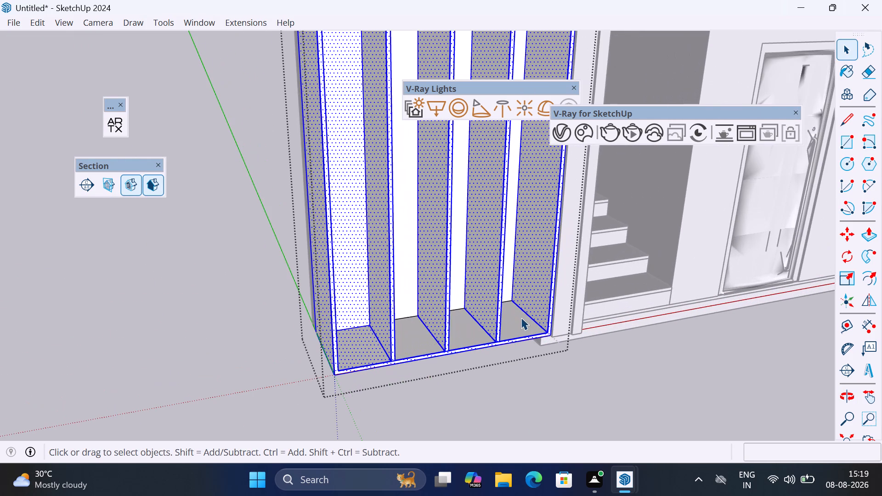
{"action": "left_click", "coordinate": [508, 325]}
{"action": "left_click", "coordinate": [471, 333], "text": "ctrl"}
{"action": "left_click", "coordinate": [418, 342], "text": "ctrl"}
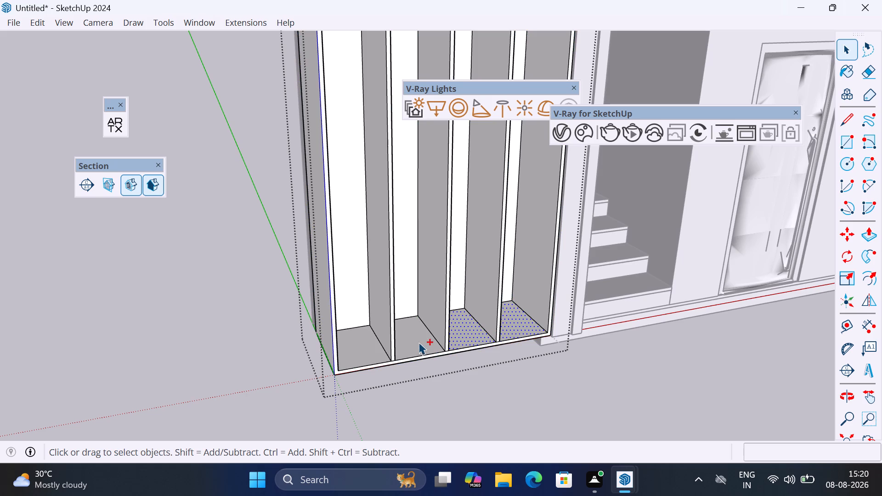
{"action": "left_click", "coordinate": [354, 355], "text": "ctrl"}
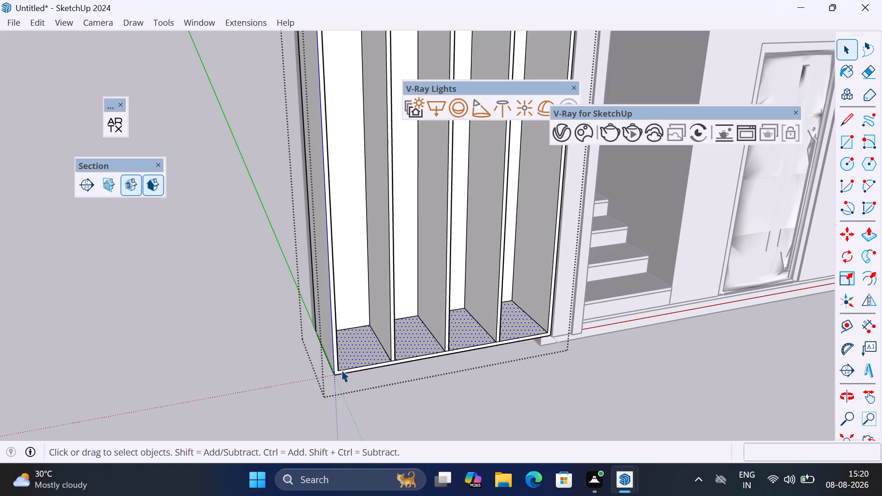
{"action": "key", "text": "m"}
{"action": "left_click", "coordinate": [337, 372]}
{"action": "scroll", "coordinate": [340, 348], "scroll_direction": "down", "scroll_amount": 5}
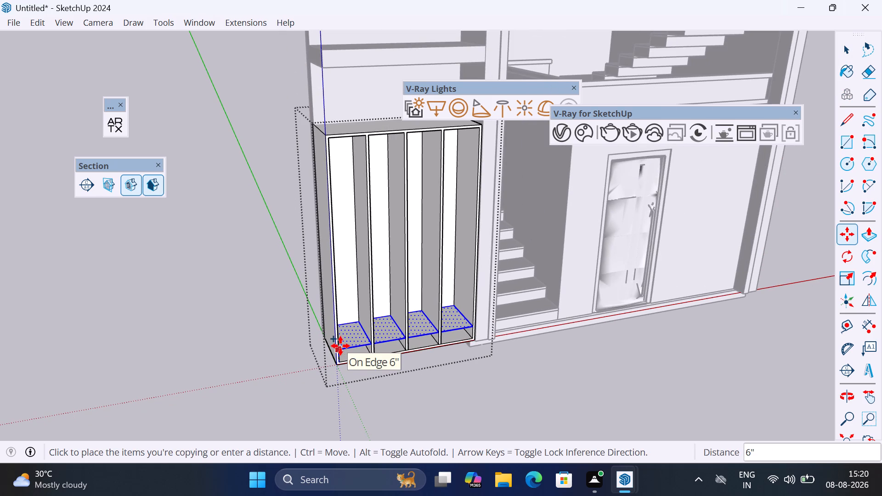
{"action": "scroll", "coordinate": [341, 155], "scroll_direction": "up", "scroll_amount": 3}
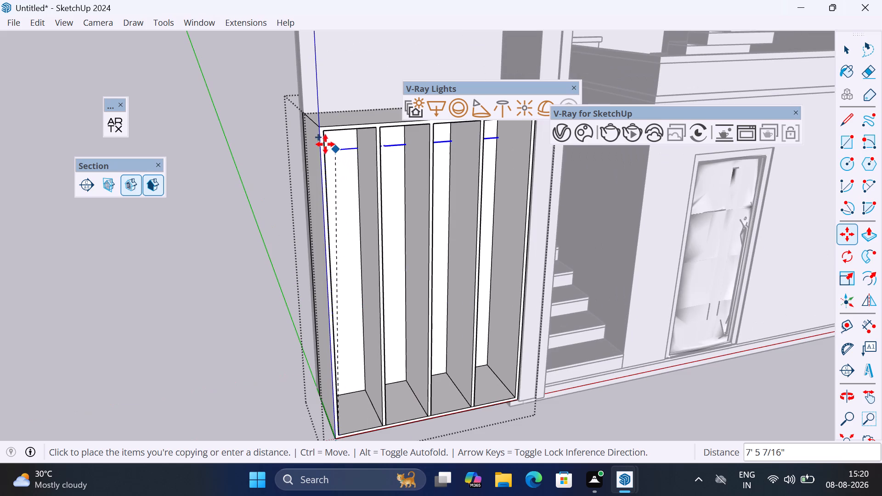
{"action": "left_click", "coordinate": [326, 135]}
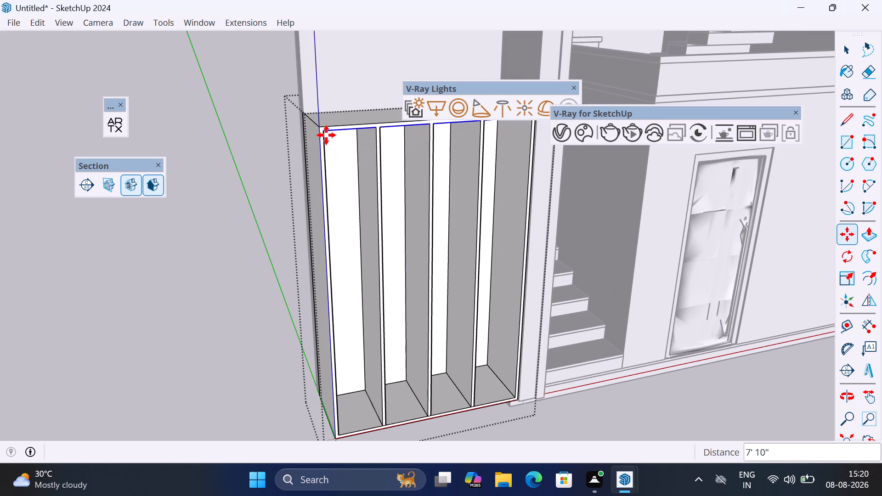
{"action": "type", "text": "/6"}
{"action": "key", "text": "Return"}
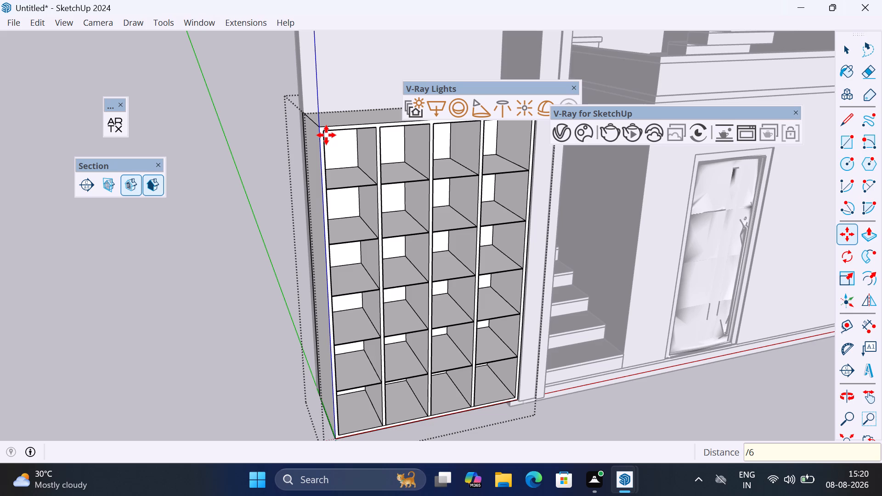
Change the division of the copied shelf faces to 5 equal levels.
{"action": "type", "text": "/5"}
{"action": "key", "text": "Return"}
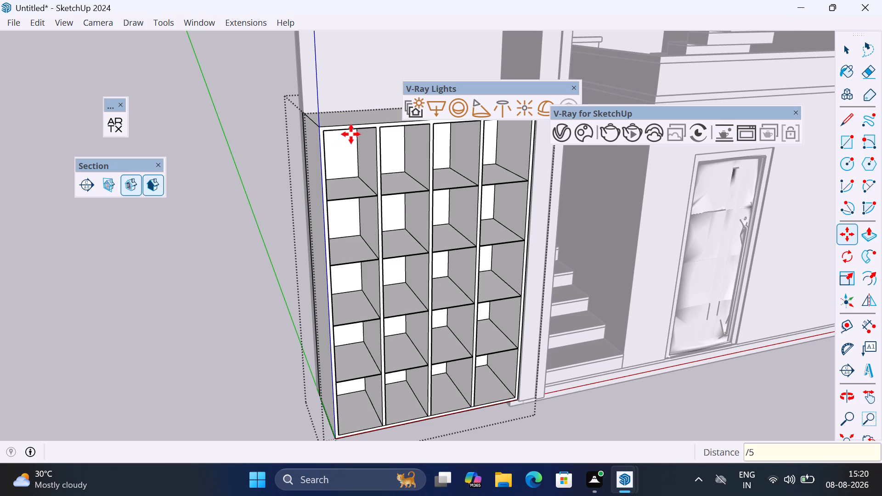
Push/Pull the four shelf faces in the column nearest the stairs by 1" each.
{"action": "middle_click_drag", "start_coordinate": [368, 176], "coordinate": [290, 156]}
{"action": "key", "text": "p"}
{"action": "left_click", "coordinate": [405, 332]}
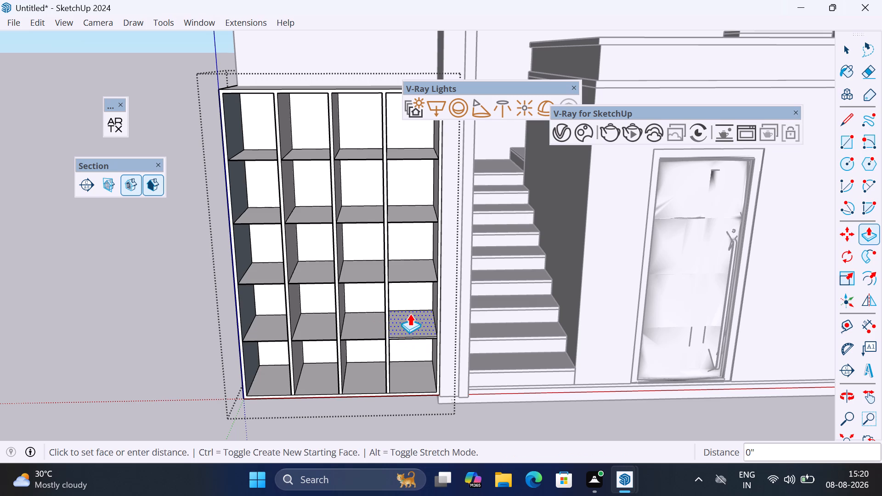
{"action": "type", "text": "1\""}
{"action": "key", "text": "Return"}
{"action": "double_click", "coordinate": [414, 271]}
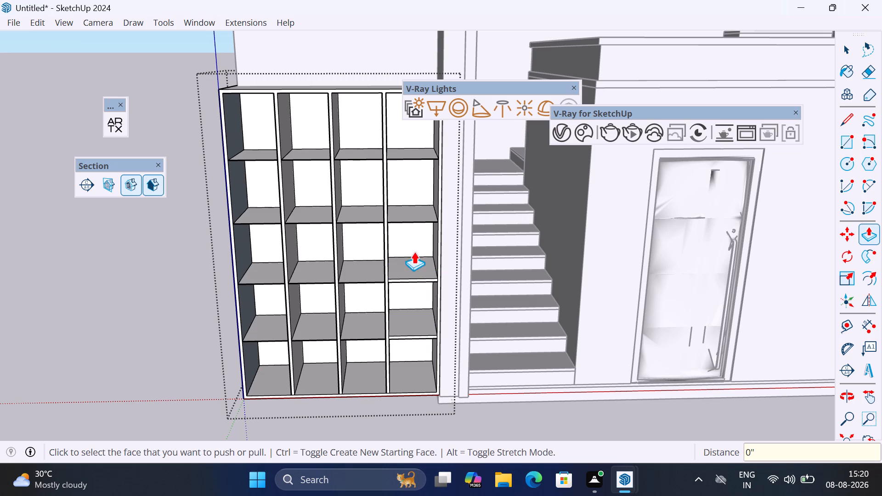
{"action": "double_click", "coordinate": [411, 216]}
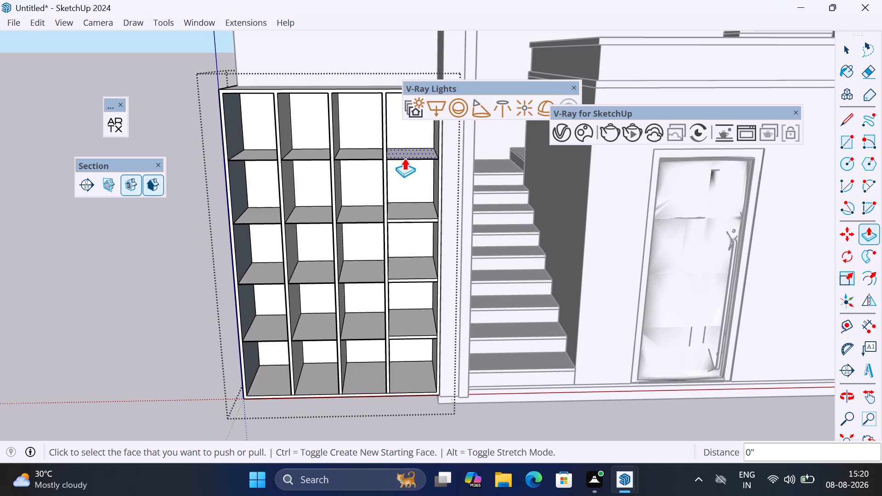
{"action": "double_click", "coordinate": [404, 155]}
Repeat the 1" thickening on the other top-row shelves, the column farthest from the stairs, and the inner columns' third shelves from the top.
{"action": "double_click", "coordinate": [365, 153]}
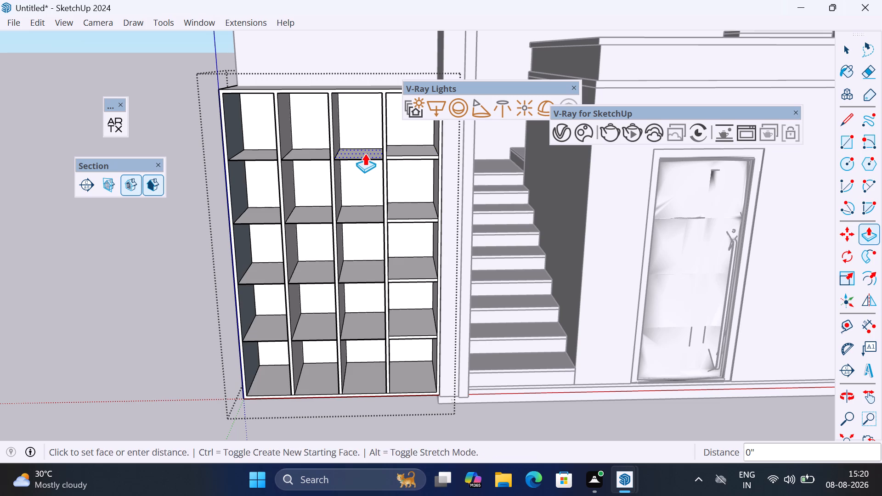
{"action": "double_click", "coordinate": [314, 153]}
{"action": "double_click", "coordinate": [266, 154]}
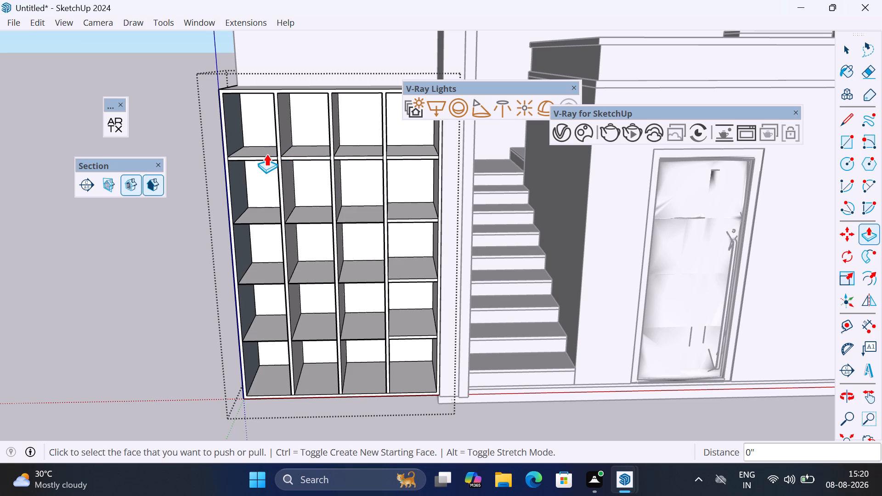
{"action": "double_click", "coordinate": [266, 216]}
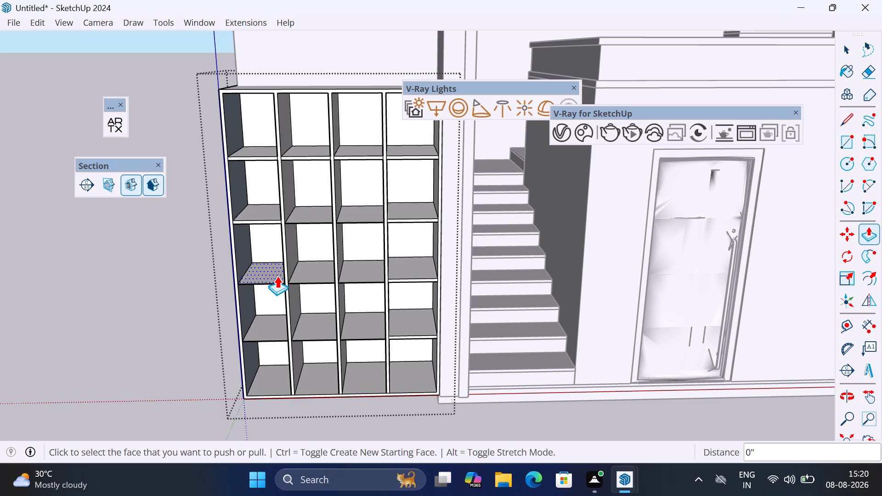
{"action": "double_click", "coordinate": [277, 276]}
{"action": "double_click", "coordinate": [269, 324]}
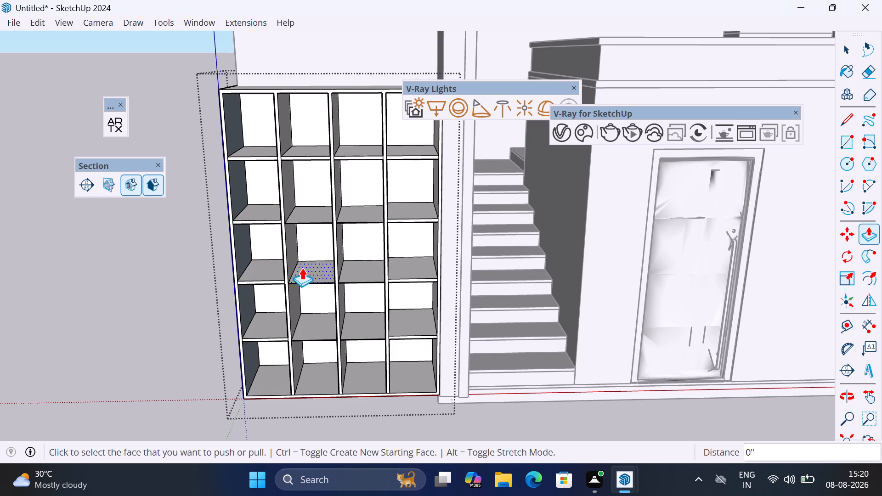
{"action": "double_click", "coordinate": [317, 268]}
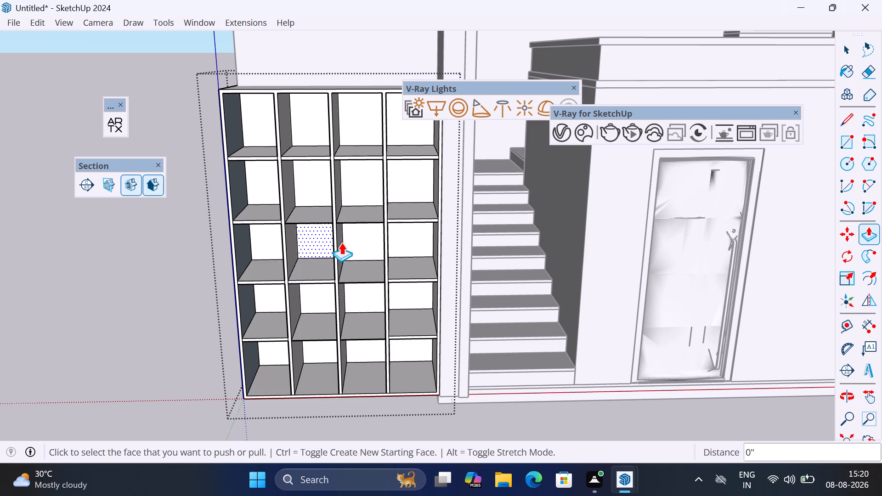
{"action": "double_click", "coordinate": [365, 271]}
{"action": "key", "text": "Escape"}
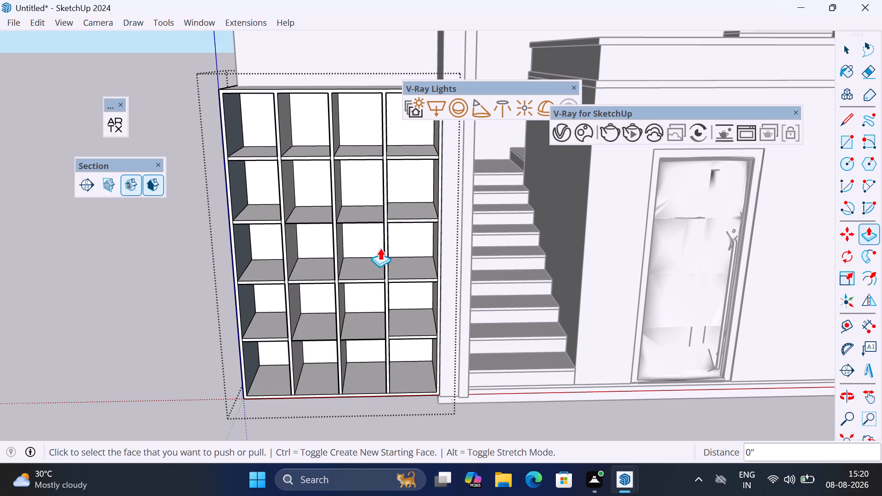
Erase the second and fourth shelf faces from the top in the two inner columns, including their leftover edges.
{"action": "key", "text": "e"}
{"action": "left_click", "coordinate": [371, 224]}
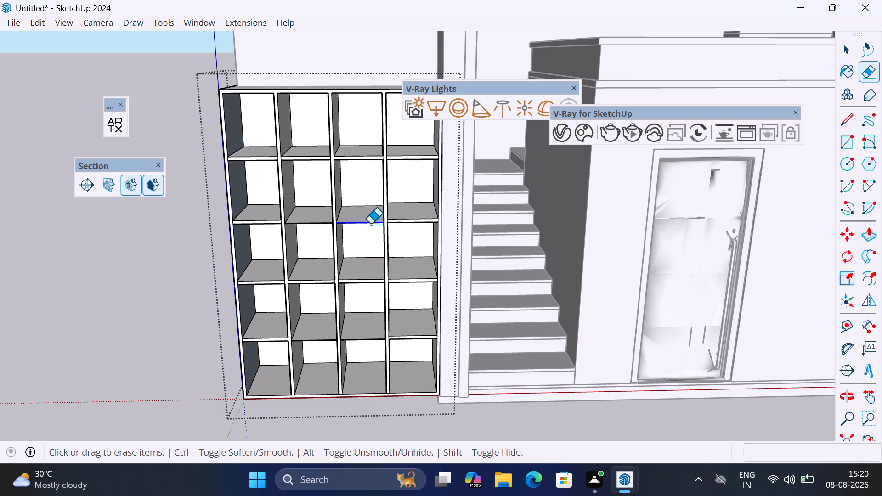
{"action": "left_click", "coordinate": [300, 224]}
{"action": "left_click_drag", "start_coordinate": [310, 197], "coordinate": [311, 223]}
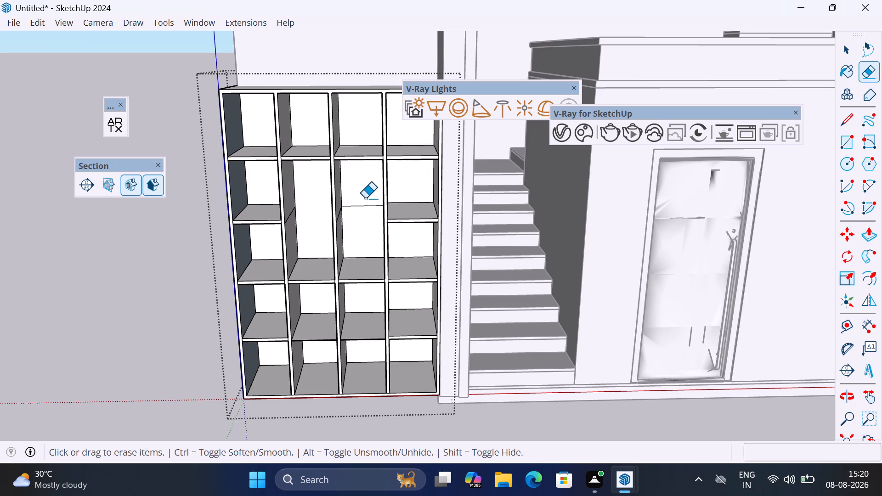
{"action": "left_click_drag", "start_coordinate": [365, 198], "coordinate": [366, 230]}
{"action": "left_click", "coordinate": [366, 310]}
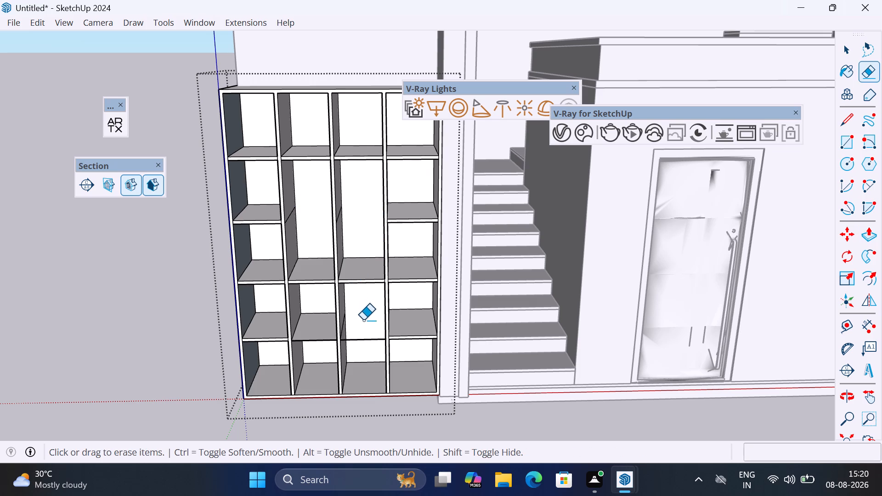
{"action": "left_click_drag", "start_coordinate": [363, 321], "coordinate": [363, 351]}
{"action": "left_click_drag", "start_coordinate": [321, 308], "coordinate": [321, 321]}
{"action": "left_click_drag", "start_coordinate": [321, 332], "coordinate": [322, 360]}
Select all of the shelving unit's geometry, clean it up with FixIt 101, and exit the unit's editing.
{"action": "middle_click_drag", "start_coordinate": [328, 336], "coordinate": [257, 310]}
{"action": "scroll", "coordinate": [262, 309], "scroll_direction": "down", "scroll_amount": 3}
{"action": "key", "text": "space"}
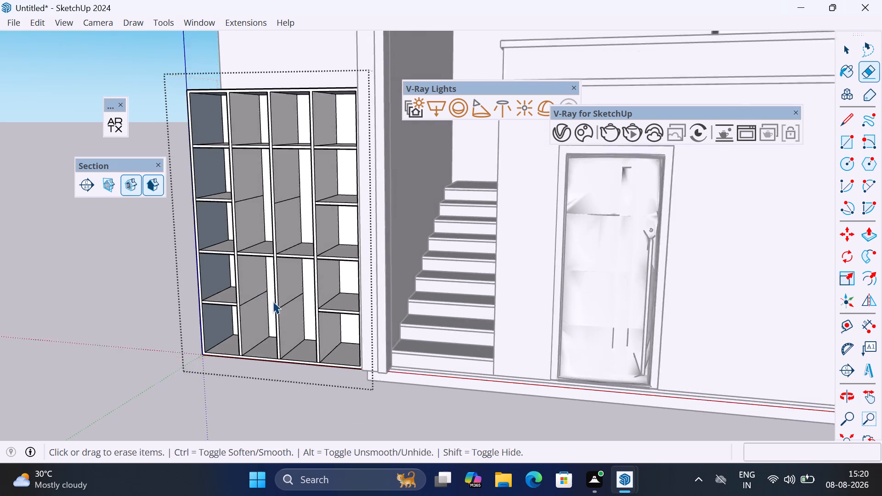
{"action": "triple_click", "coordinate": [283, 287]}
{"action": "triple_click", "coordinate": [283, 287]}
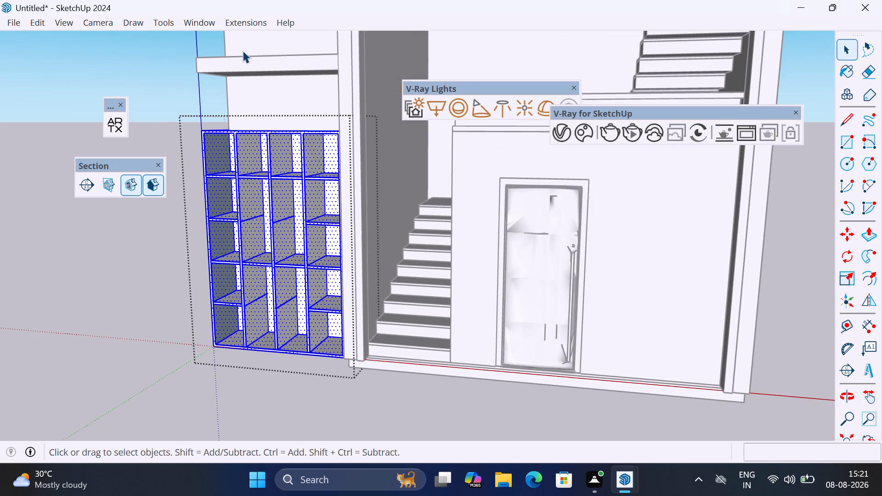
{"action": "left_click", "coordinate": [248, 22]}
{"action": "left_click", "coordinate": [274, 180]}
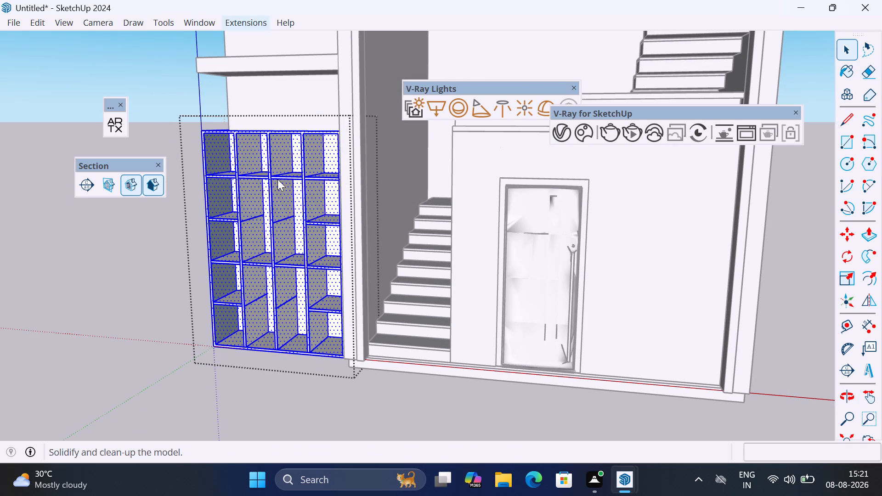
{"action": "left_click", "coordinate": [479, 296]}
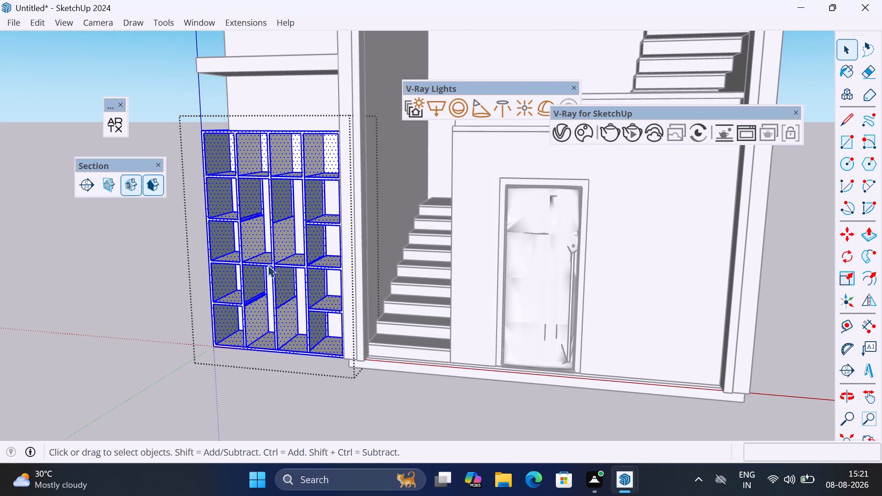
{"action": "middle_click_drag", "start_coordinate": [259, 261], "coordinate": [355, 281]}
{"action": "key", "text": "space"}
{"action": "scroll", "coordinate": [330, 270], "scroll_direction": "down", "scroll_amount": 3}
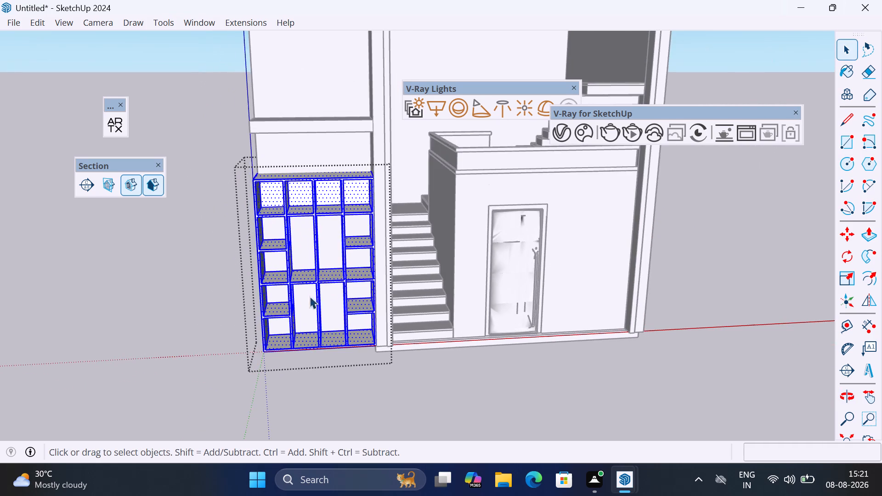
{"action": "left_click", "coordinate": [205, 348]}
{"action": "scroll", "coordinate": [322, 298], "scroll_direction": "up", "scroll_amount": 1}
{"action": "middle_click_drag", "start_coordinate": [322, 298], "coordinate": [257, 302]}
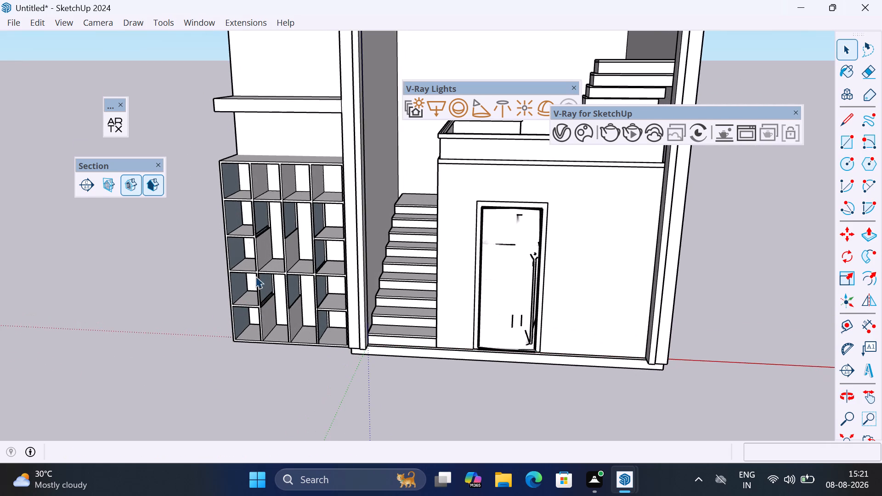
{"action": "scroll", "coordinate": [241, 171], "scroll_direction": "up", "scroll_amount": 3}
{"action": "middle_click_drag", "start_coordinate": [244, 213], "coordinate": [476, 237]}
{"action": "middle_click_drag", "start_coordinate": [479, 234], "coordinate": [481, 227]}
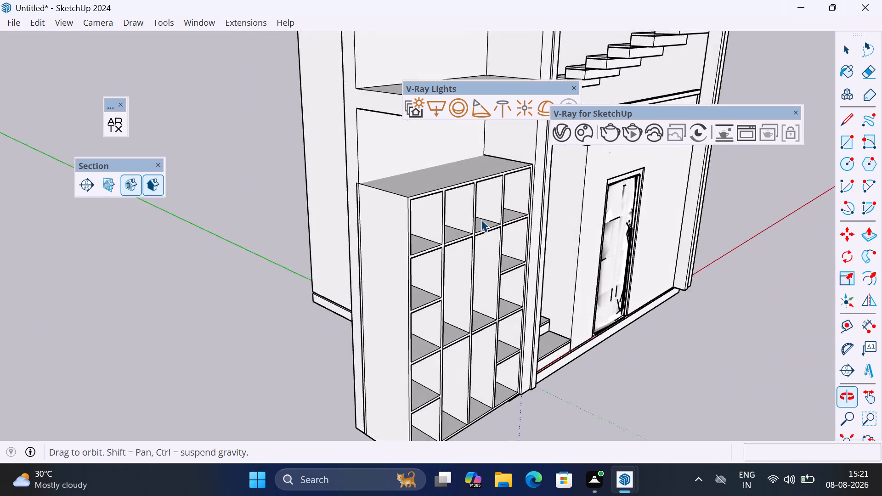
Start a new empty group and draw a vertical rectangle of 5' 2 3/8" by 8' covering the shelving unit's open front.
{"action": "scroll", "coordinate": [464, 170], "scroll_direction": "down", "scroll_amount": 4}
{"action": "right_click", "coordinate": [205, 281]}
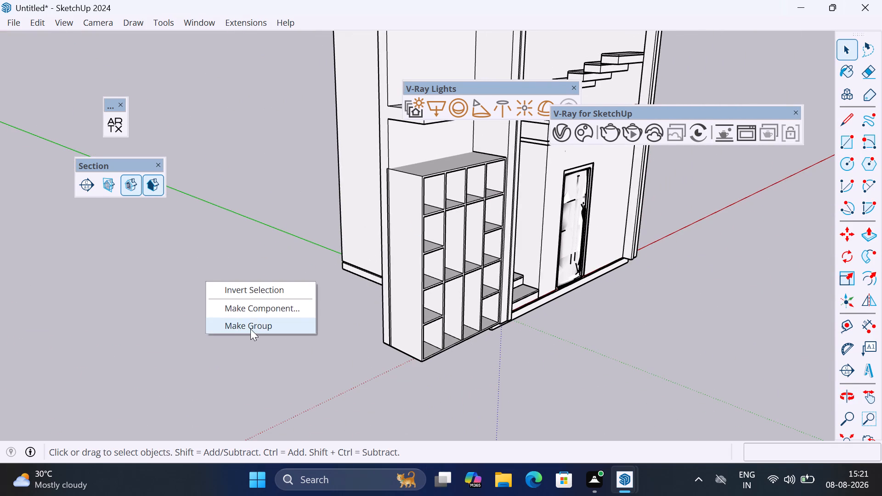
{"action": "left_click", "coordinate": [250, 329]}
{"action": "scroll", "coordinate": [511, 154], "scroll_direction": "up", "scroll_amount": 3}
{"action": "key", "text": "r"}
{"action": "scroll", "coordinate": [503, 162], "scroll_direction": "up", "scroll_amount": 1}
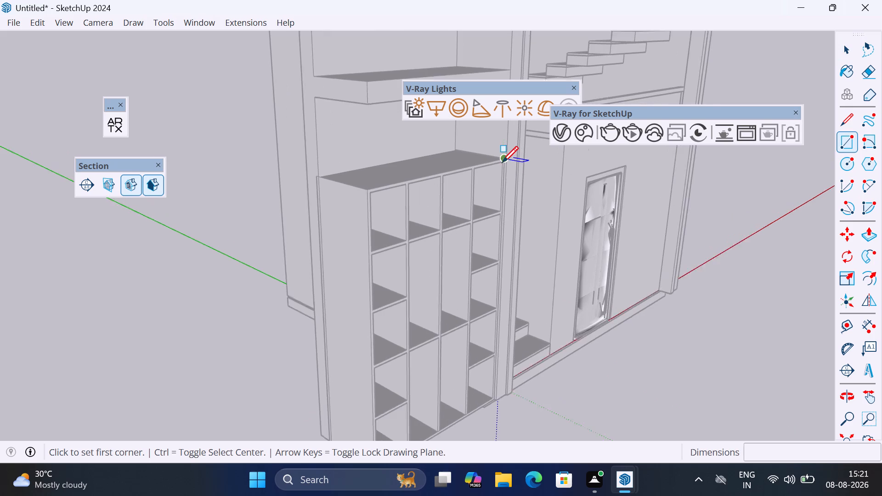
{"action": "scroll", "coordinate": [502, 162], "scroll_direction": "up", "scroll_amount": 1}
{"action": "left_click", "coordinate": [507, 156]}
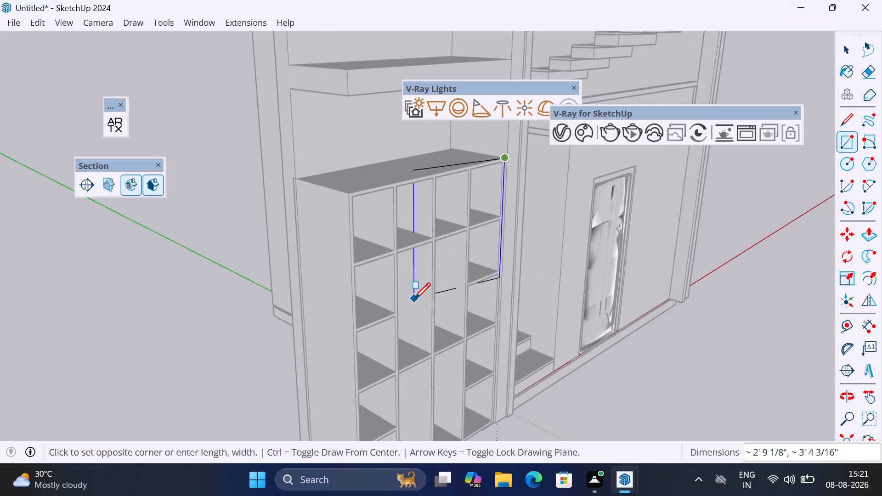
{"action": "key", "text": "Left"}
{"action": "scroll", "coordinate": [413, 296], "scroll_direction": "down", "scroll_amount": 6}
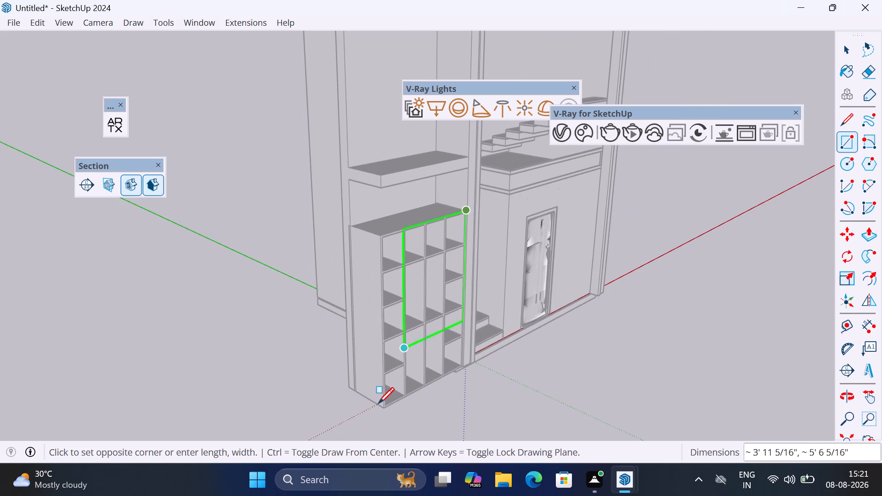
{"action": "scroll", "coordinate": [382, 433], "scroll_direction": "up", "scroll_amount": 16}
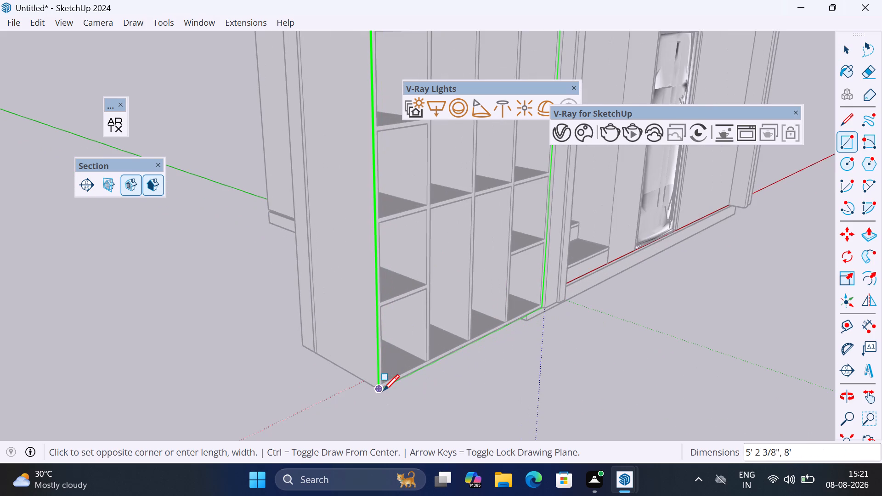
{"action": "left_click", "coordinate": [383, 390]}
Push/Pull the new rectangle covering the shelving unit's front by 1" to form a panel.
{"action": "key", "text": "p"}
{"action": "left_click", "coordinate": [426, 287]}
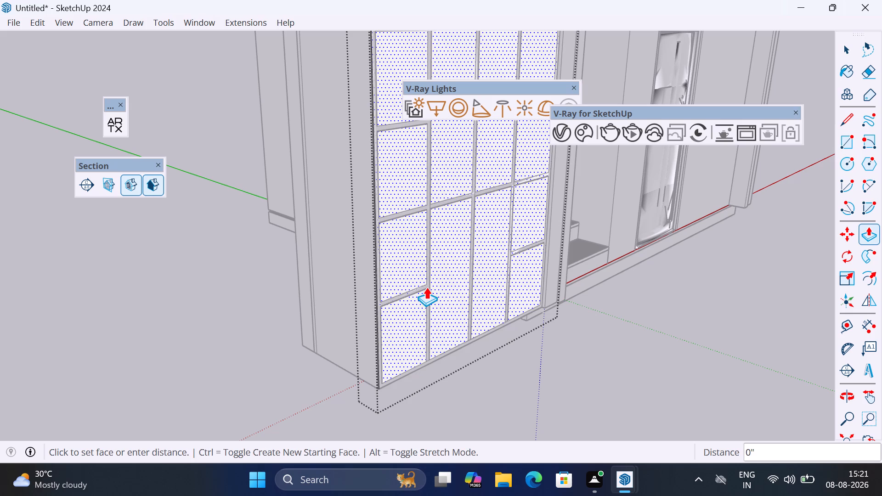
{"action": "type", "text": "1\""}
{"action": "key", "text": "Return"}
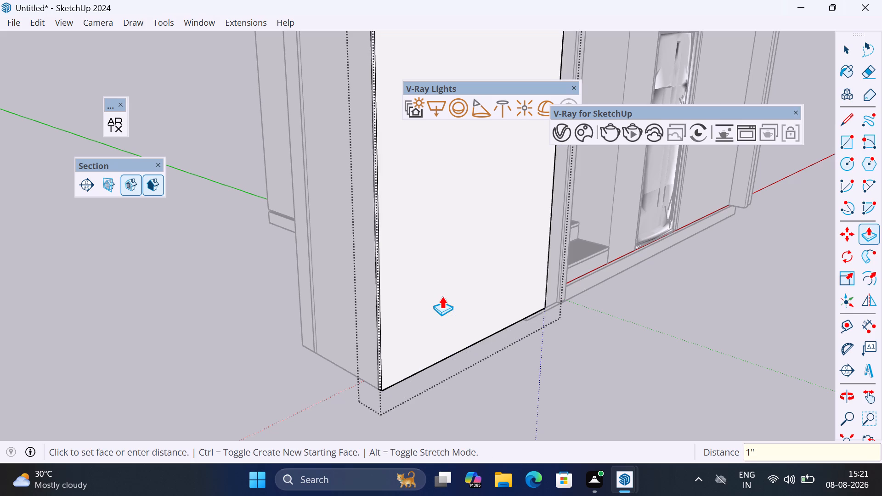
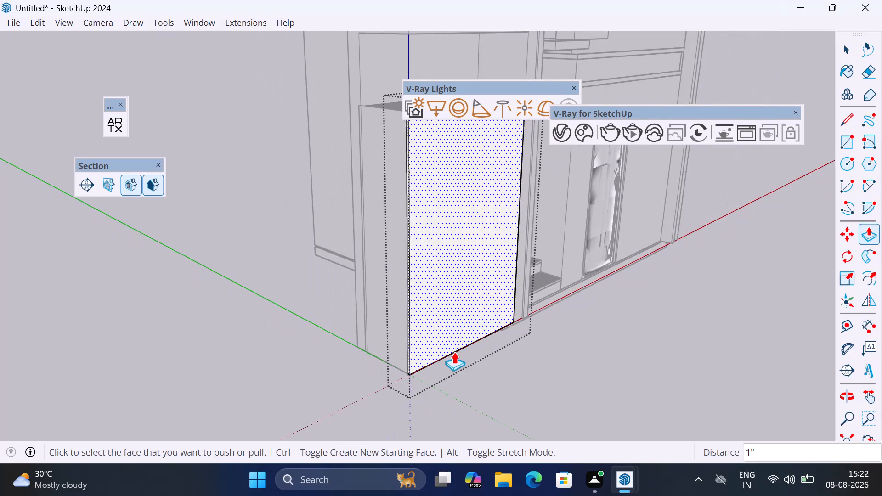
Copy the front panel's outer vertical edge 5' 2 3/8" across to the opposite edge and divide it into four equal strips.
{"action": "scroll", "coordinate": [475, 352], "scroll_direction": "down", "scroll_amount": 2}
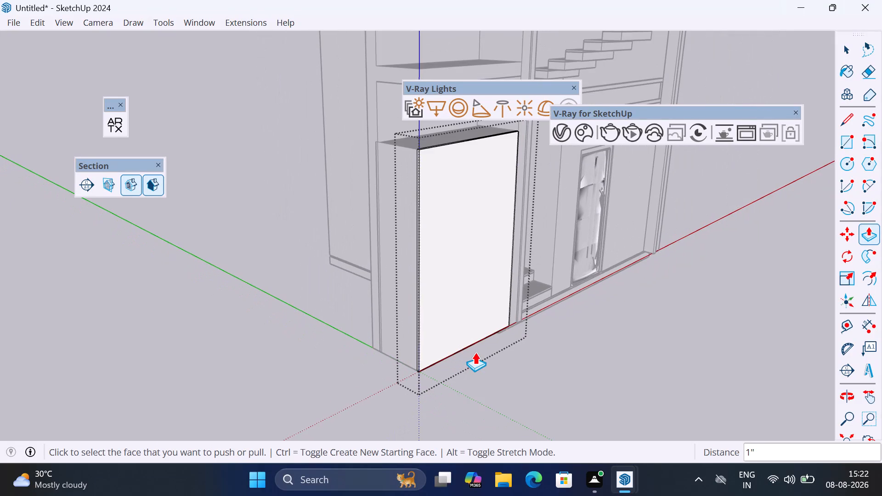
{"action": "middle_click_drag", "start_coordinate": [475, 352], "coordinate": [444, 346]}
{"action": "scroll", "coordinate": [415, 338], "scroll_direction": "down", "scroll_amount": 4}
{"action": "key", "text": "space"}
{"action": "left_click_drag", "start_coordinate": [367, 174], "coordinate": [371, 182]}
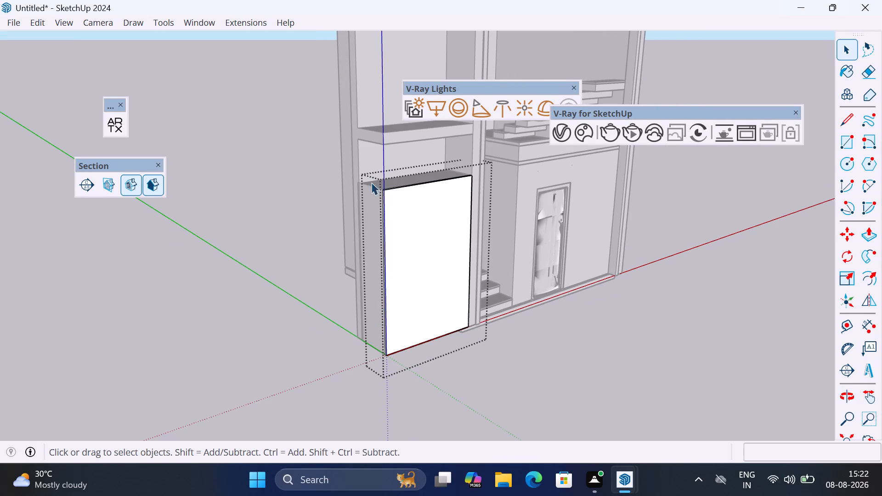
{"action": "left_click_drag", "start_coordinate": [371, 182], "coordinate": [424, 402]}
{"action": "scroll", "coordinate": [392, 346], "scroll_direction": "up", "scroll_amount": 3}
{"action": "key", "text": "m"}
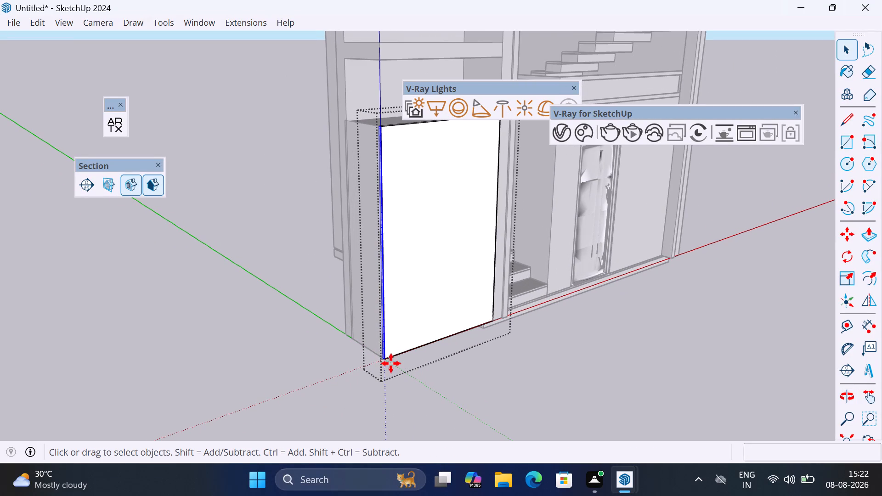
{"action": "left_click", "coordinate": [390, 363]}
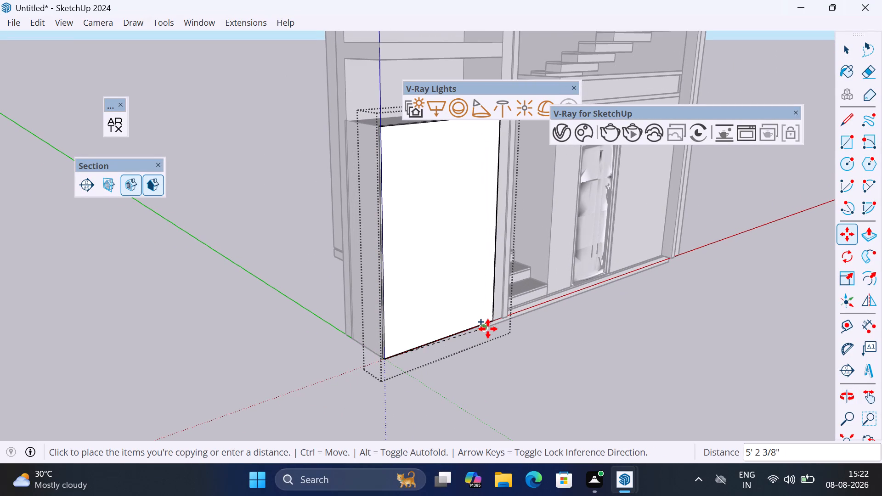
{"action": "scroll", "coordinate": [488, 329], "scroll_direction": "up", "scroll_amount": 4}
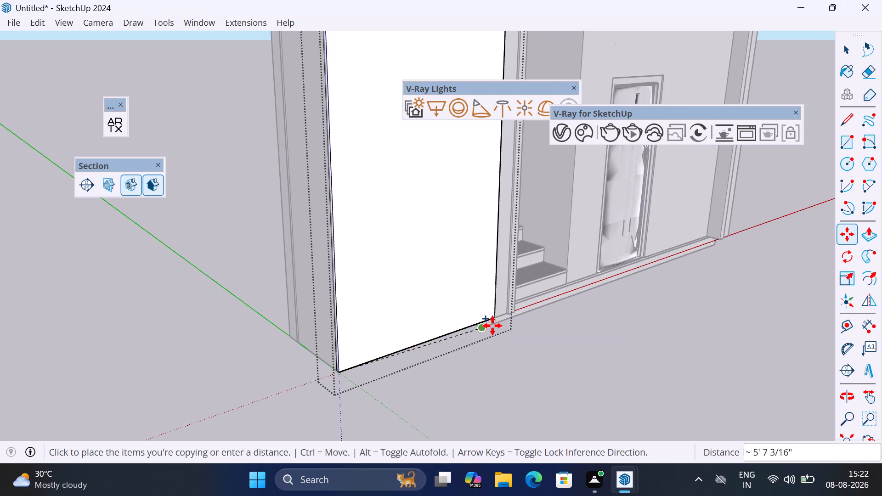
{"action": "left_click", "coordinate": [496, 319]}
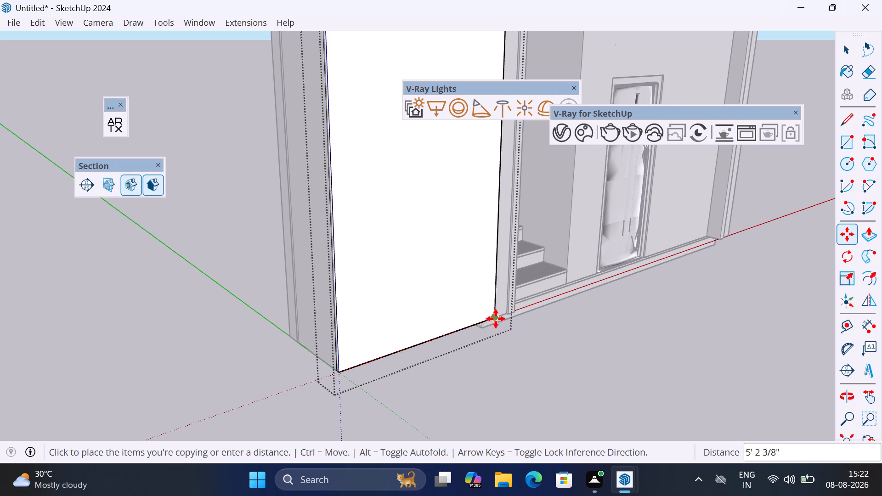
{"action": "key", "text": "slash"}
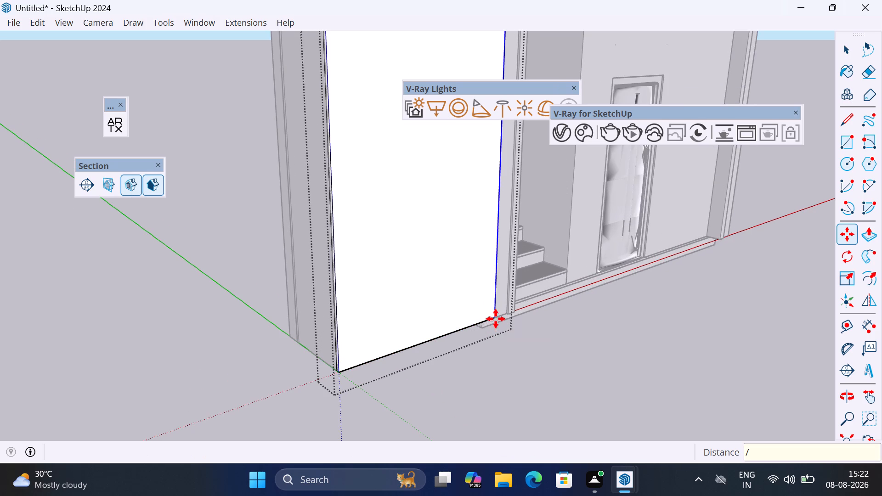
{"action": "key", "text": "4"}
{"action": "key", "text": "Return"}
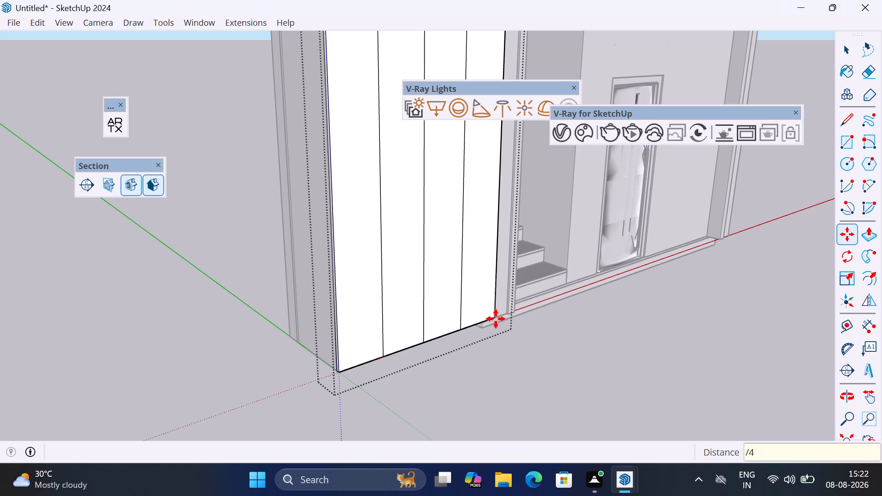
Select the three dividing lines on the front panel and move them 2 mm along the red axis toward the staircase.
{"action": "scroll", "coordinate": [467, 347], "scroll_direction": "down", "scroll_amount": 5}
{"action": "middle_click_drag", "start_coordinate": [418, 367], "coordinate": [372, 355]}
{"action": "scroll", "coordinate": [371, 355], "scroll_direction": "down", "scroll_amount": 7}
{"action": "key", "text": "space"}
{"action": "middle_click_drag", "start_coordinate": [380, 310], "coordinate": [333, 299]}
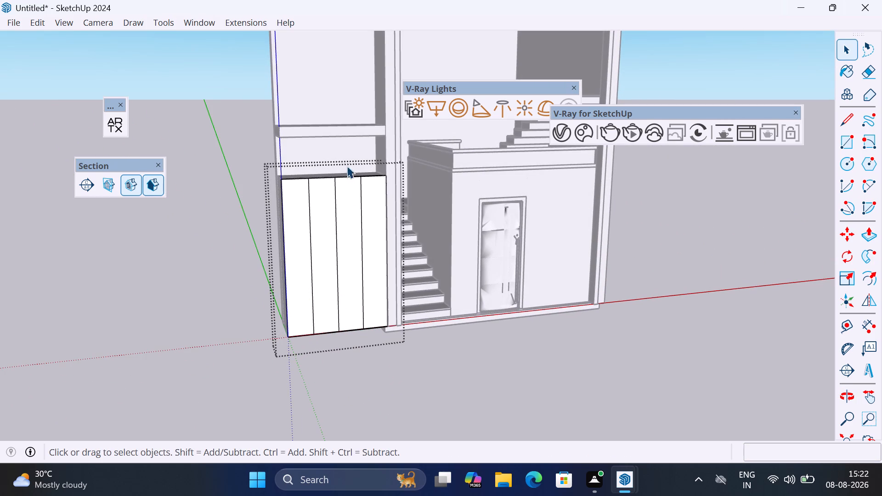
{"action": "left_click_drag", "start_coordinate": [346, 164], "coordinate": [376, 349]}
{"action": "left_click_drag", "start_coordinate": [318, 160], "coordinate": [349, 341], "text": "ctrl"}
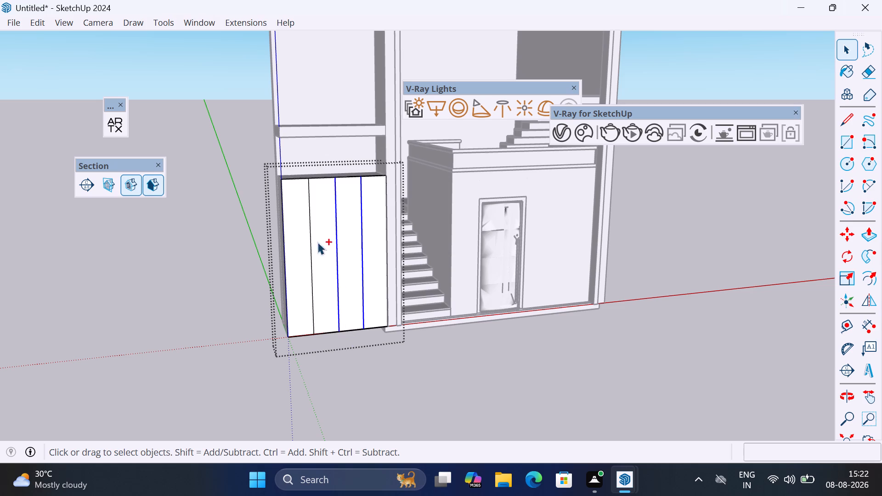
{"action": "left_click_drag", "start_coordinate": [299, 165], "coordinate": [320, 355], "text": "ctrl"}
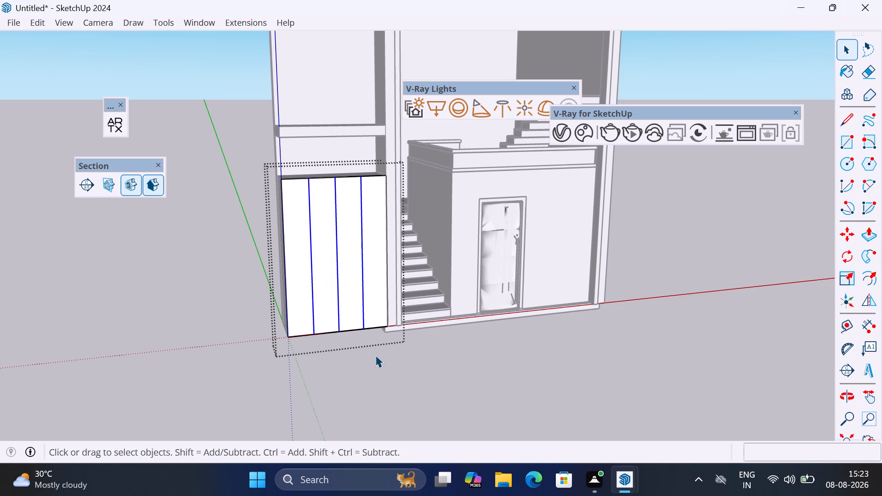
{"action": "key", "text": "m"}
{"action": "left_click", "coordinate": [381, 352]}
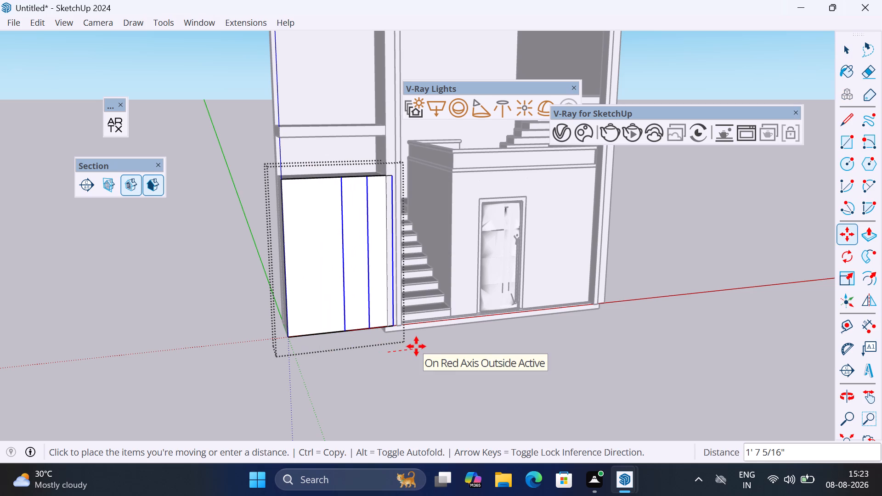
{"action": "type", "text": "2mm"}
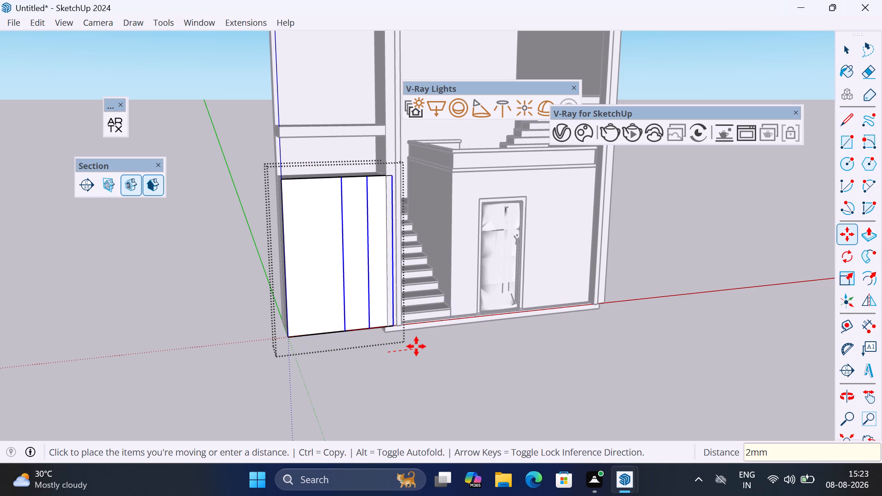
{"action": "key", "text": "Return"}
Copy the three dividing lines 4 mm back along the red axis, away from the staircase, to form narrow strips.
{"action": "left_click", "coordinate": [409, 362]}
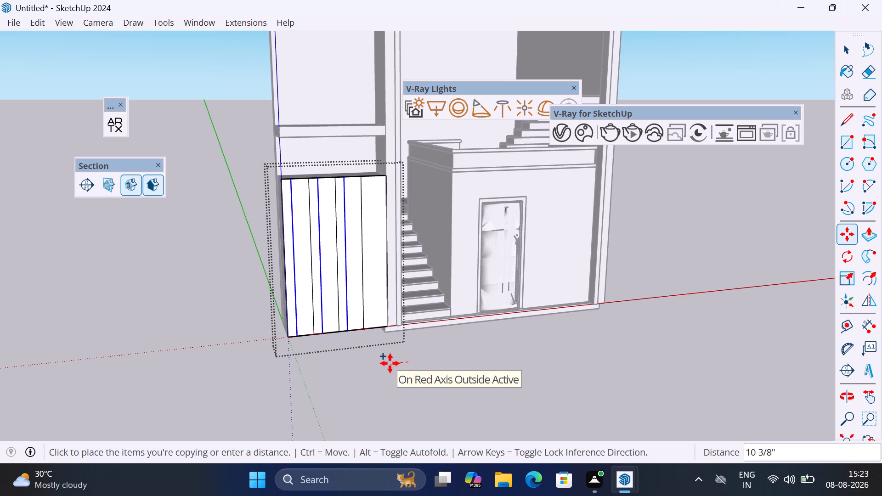
{"action": "key", "text": "Right"}
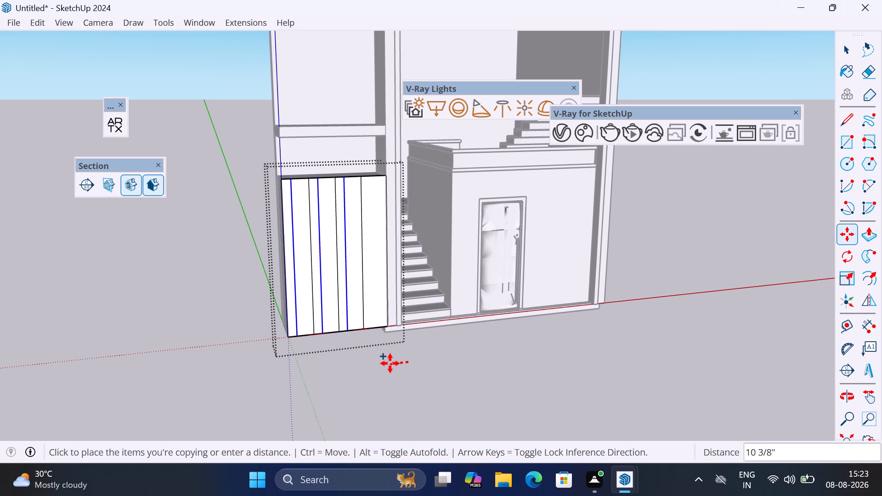
{"action": "key", "text": "4"}
{"action": "type", "text": "mm"}
{"action": "key", "text": "Return"}
Push/Pull the narrow strip nearest the staircase 1" inward through the front panel to cut a gap.
{"action": "scroll", "coordinate": [290, 161], "scroll_direction": "up", "scroll_amount": 5}
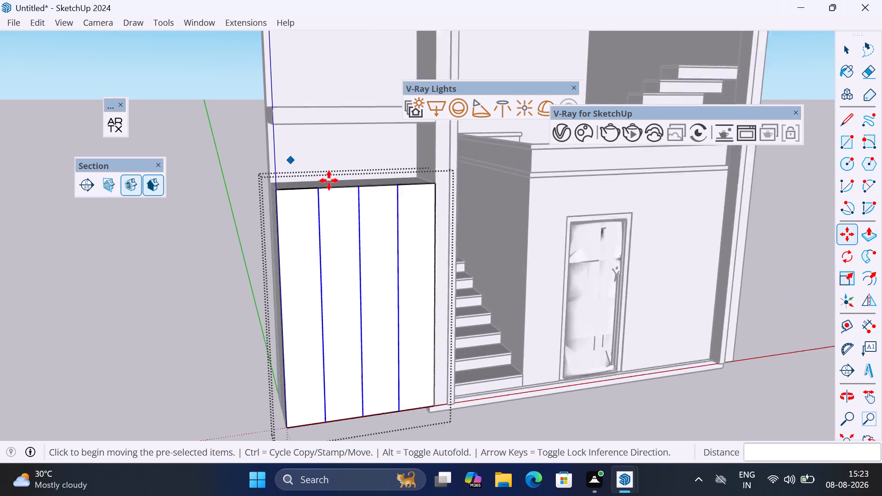
{"action": "scroll", "coordinate": [356, 184], "scroll_direction": "up", "scroll_amount": 7}
{"action": "middle_click_drag", "start_coordinate": [359, 207], "coordinate": [388, 303]}
{"action": "scroll", "coordinate": [487, 358], "scroll_direction": "up", "scroll_amount": 5}
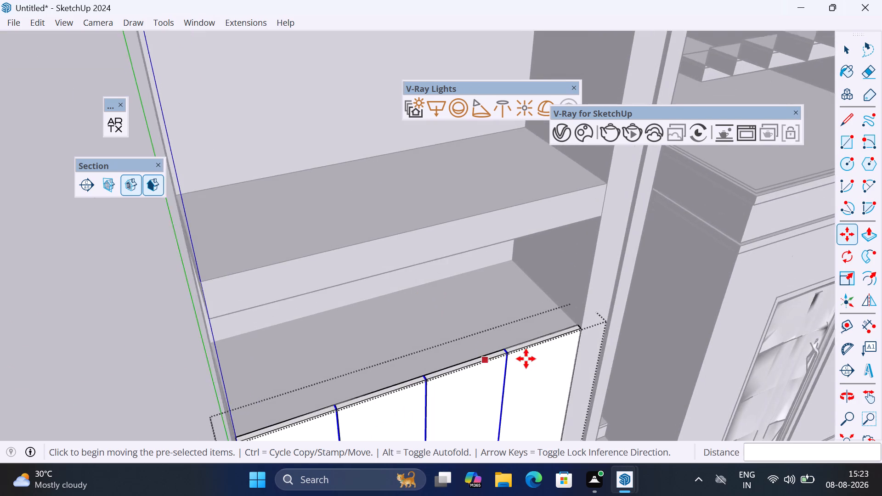
{"action": "scroll", "coordinate": [526, 358], "scroll_direction": "up", "scroll_amount": 17}
{"action": "key", "text": "p"}
{"action": "scroll", "coordinate": [477, 343], "scroll_direction": "up", "scroll_amount": 6}
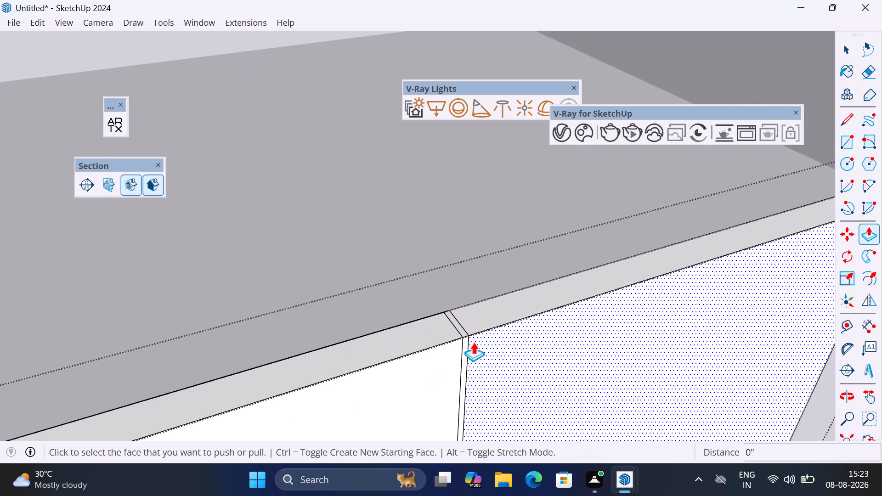
{"action": "scroll", "coordinate": [471, 341], "scroll_direction": "up", "scroll_amount": 3}
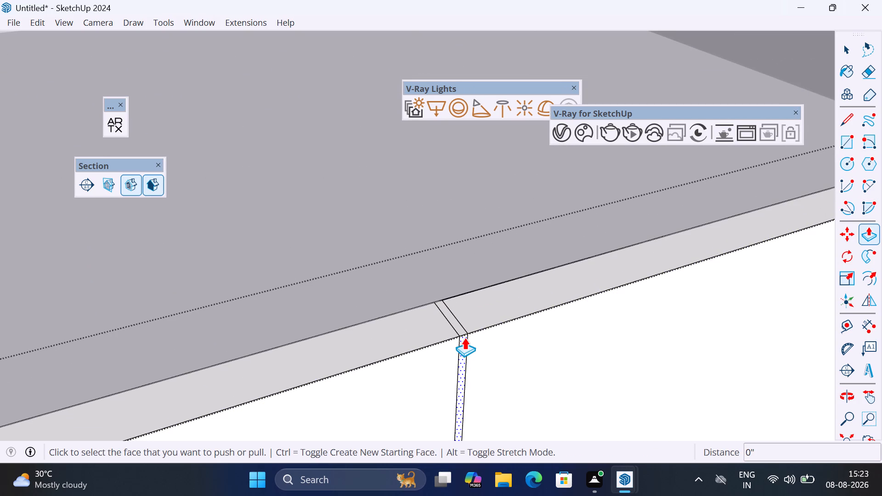
{"action": "left_click", "coordinate": [464, 338]}
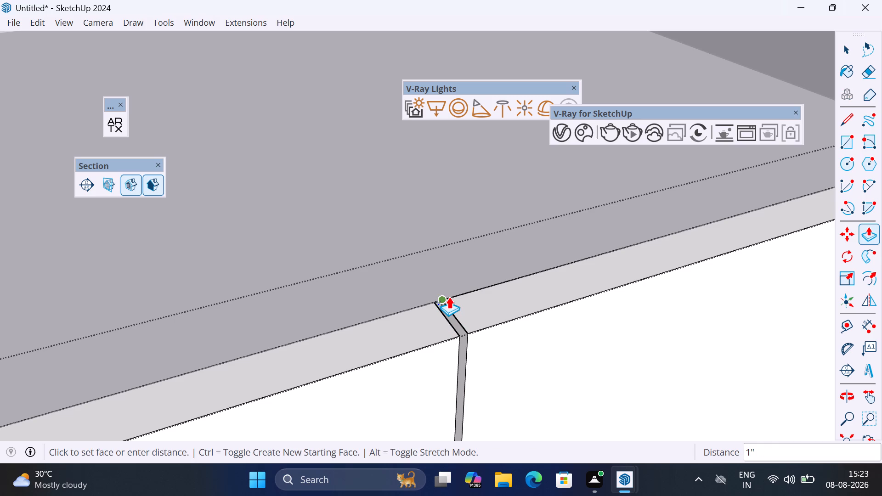
{"action": "left_click", "coordinate": [449, 297]}
Repeat the 1" Push/Pull on the other two narrow strips to separate the shutters, and exit the panel group's editing.
{"action": "scroll", "coordinate": [478, 227], "scroll_direction": "down", "scroll_amount": 18}
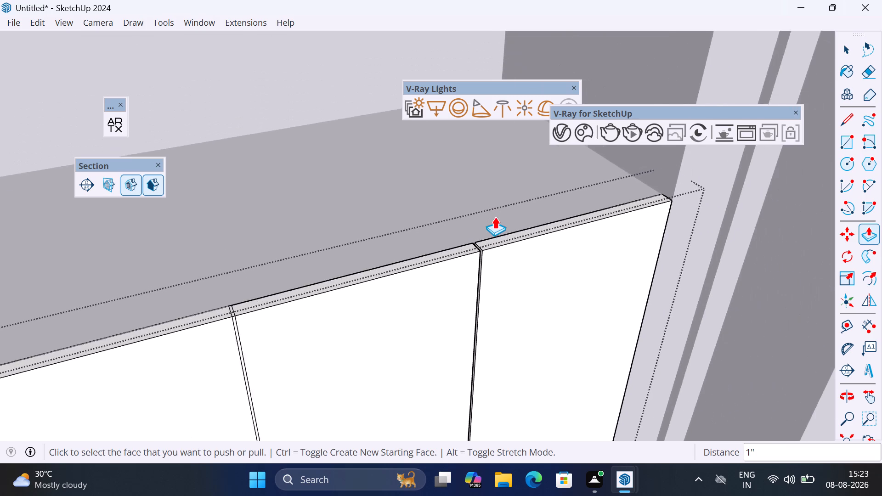
{"action": "scroll", "coordinate": [495, 217], "scroll_direction": "down", "scroll_amount": 2}
{"action": "scroll", "coordinate": [322, 277], "scroll_direction": "up", "scroll_amount": 17}
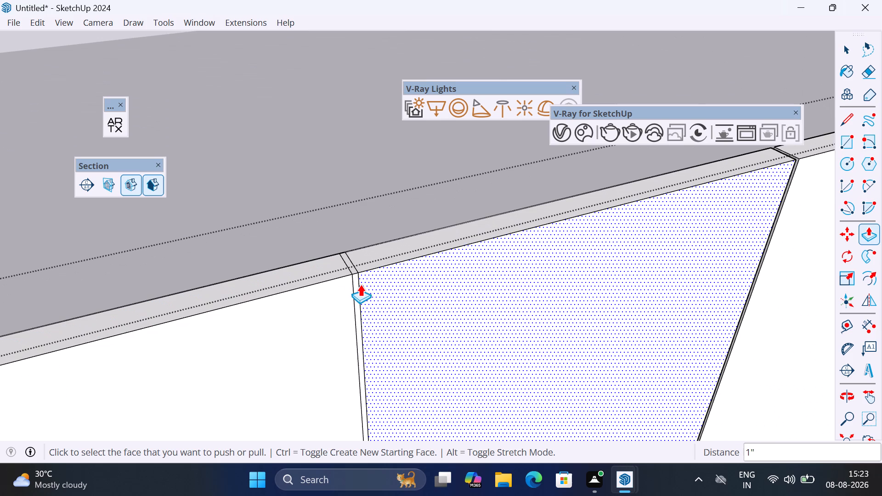
{"action": "double_click", "coordinate": [358, 288]}
{"action": "scroll", "coordinate": [428, 237], "scroll_direction": "down", "scroll_amount": 7}
{"action": "scroll", "coordinate": [468, 228], "scroll_direction": "down", "scroll_amount": 2}
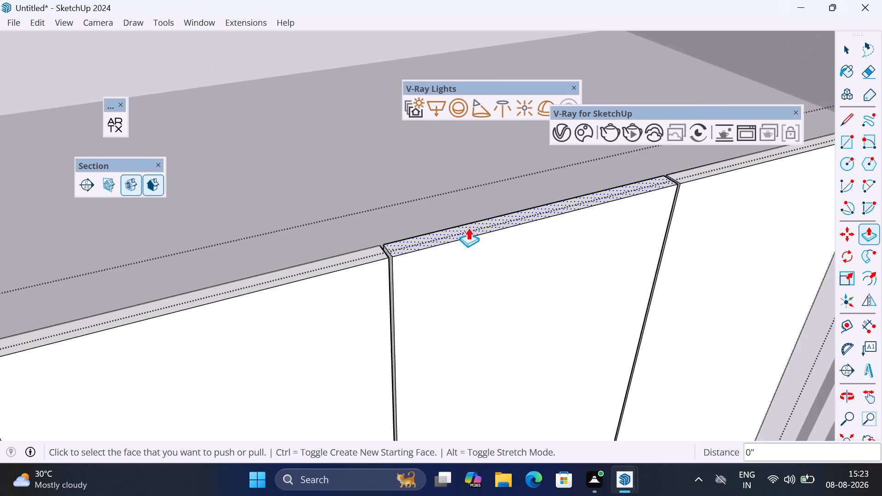
{"action": "scroll", "coordinate": [468, 228], "scroll_direction": "down", "scroll_amount": 5}
{"action": "scroll", "coordinate": [205, 292], "scroll_direction": "up", "scroll_amount": 10}
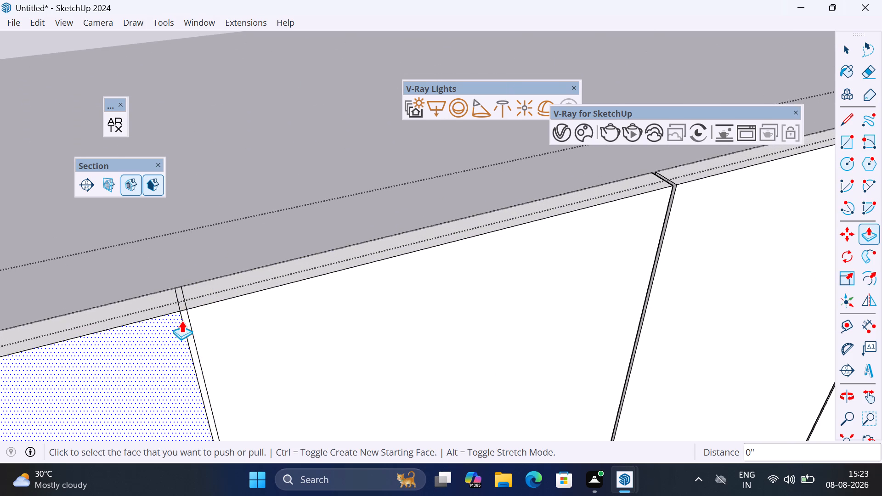
{"action": "double_click", "coordinate": [184, 317]}
{"action": "scroll", "coordinate": [235, 247], "scroll_direction": "down", "scroll_amount": 15}
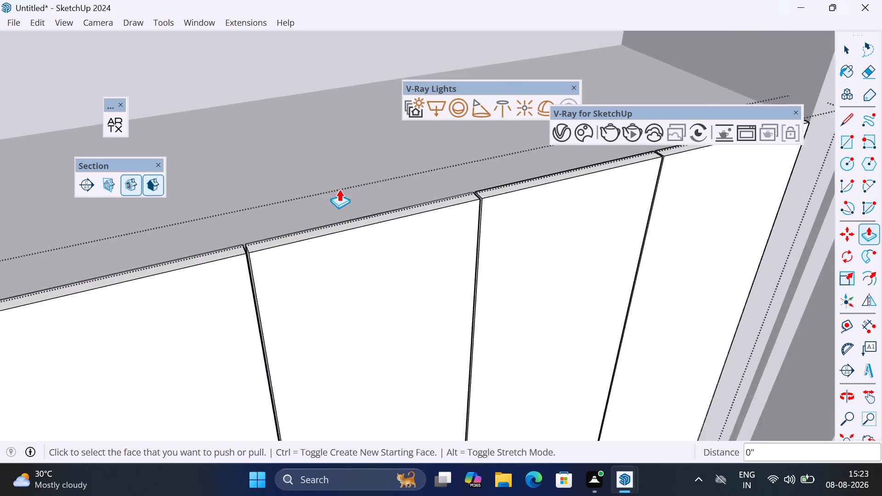
{"action": "scroll", "coordinate": [344, 189], "scroll_direction": "down", "scroll_amount": 20}
{"action": "middle_click_drag", "start_coordinate": [374, 248], "coordinate": [374, 244]}
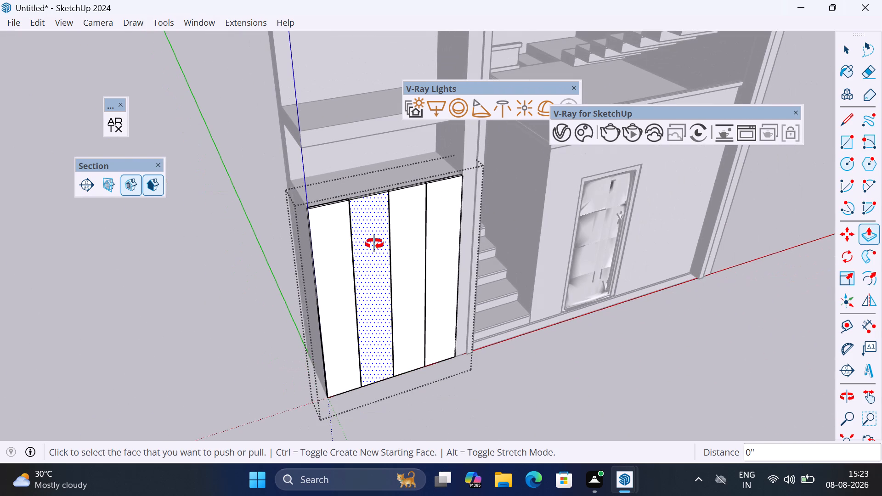
{"action": "middle_click_drag", "start_coordinate": [374, 244], "coordinate": [399, 214]}
{"action": "scroll", "coordinate": [358, 246], "scroll_direction": "down", "scroll_amount": 3}
{"action": "key", "text": "space"}
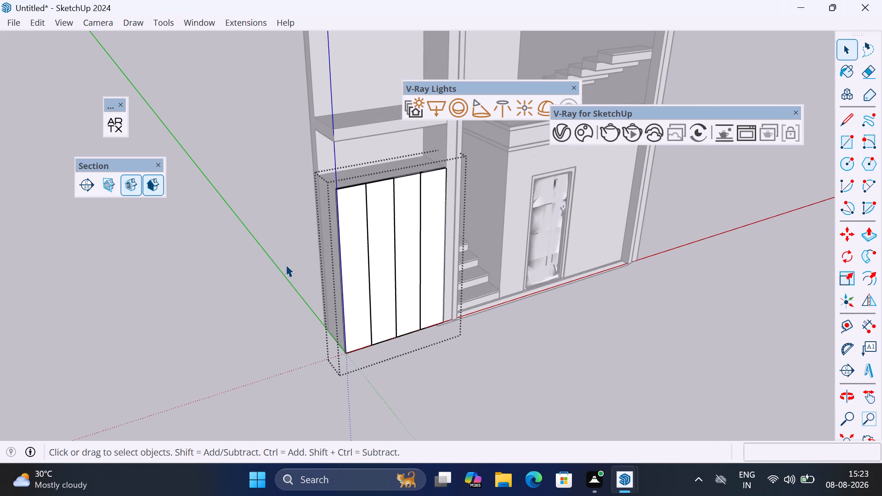
{"action": "left_click", "coordinate": [286, 265]}
Copy the shelving unit's top face and paste it in place inside a new empty group.
{"action": "scroll", "coordinate": [351, 166], "scroll_direction": "up", "scroll_amount": 5}
{"action": "double_click", "coordinate": [341, 190]}
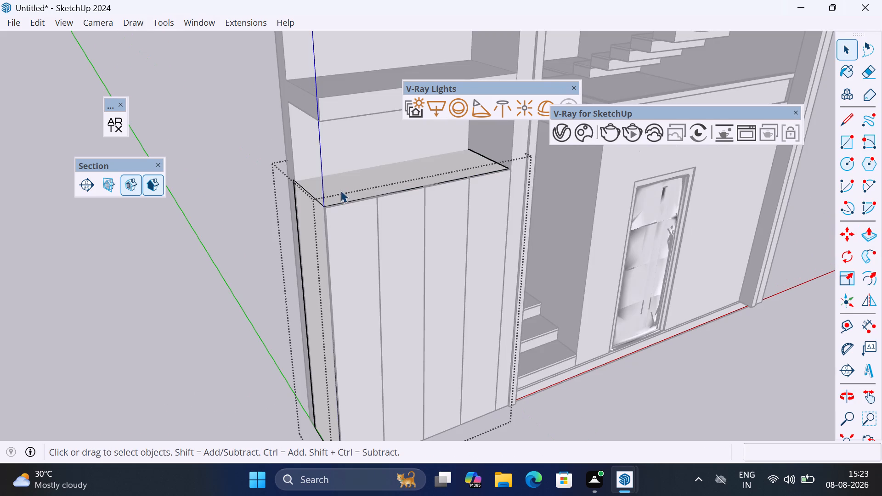
{"action": "left_click", "coordinate": [339, 190]}
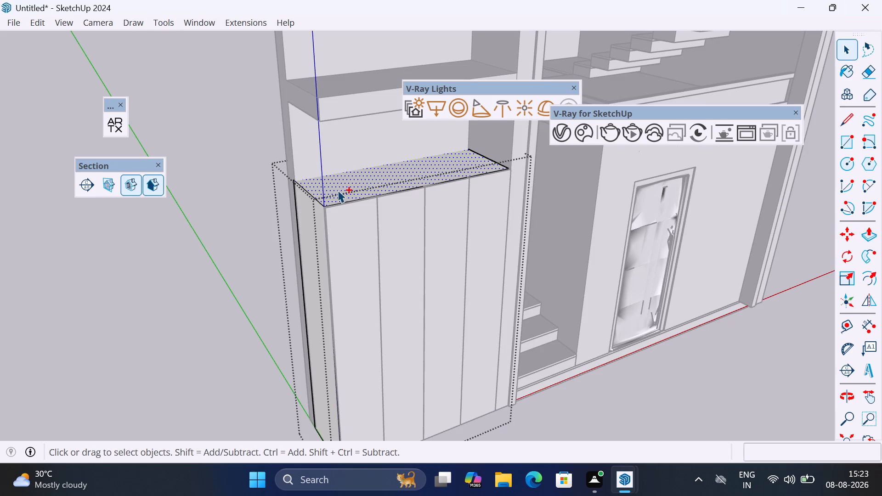
{"action": "key", "text": "ctrl+c"}
{"action": "left_click", "coordinate": [240, 250]}
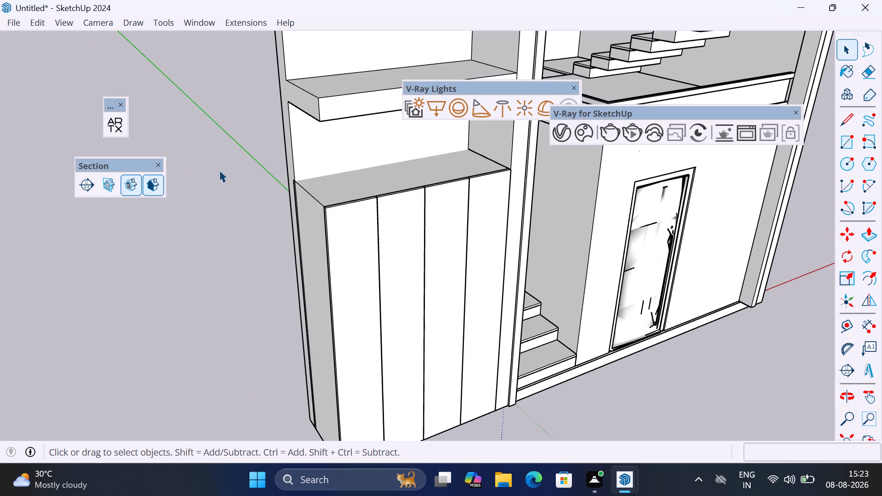
{"action": "right_click", "coordinate": [219, 170]}
{"action": "left_click", "coordinate": [242, 219]}
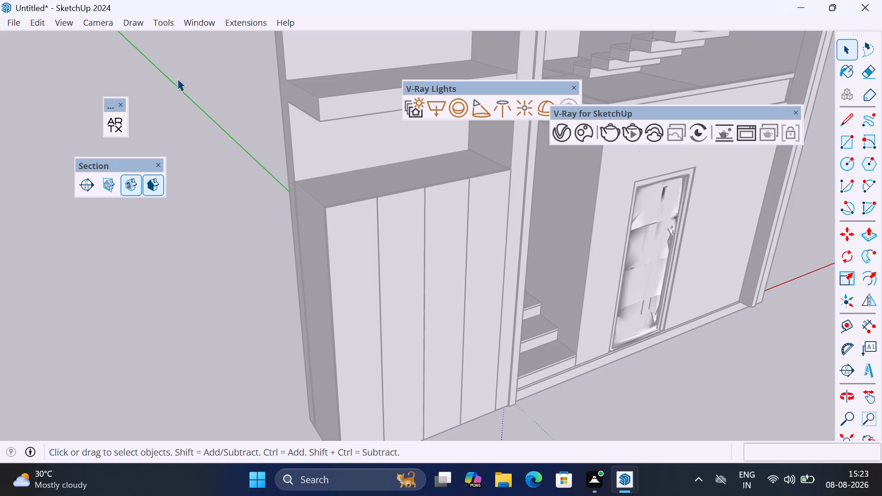
{"action": "left_click", "coordinate": [35, 22]}
{"action": "left_click", "coordinate": [88, 126]}
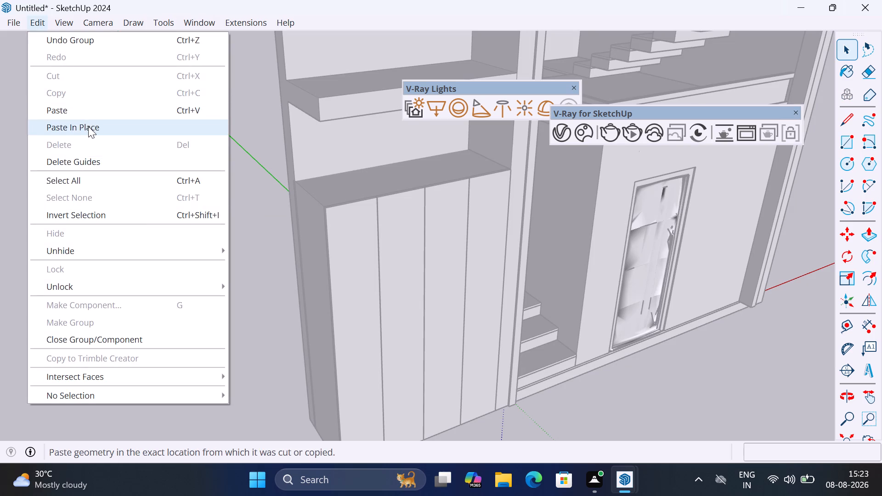
Push/Pull the pasted top face up 2' to the underside of the slab above.
{"action": "key", "text": "p"}
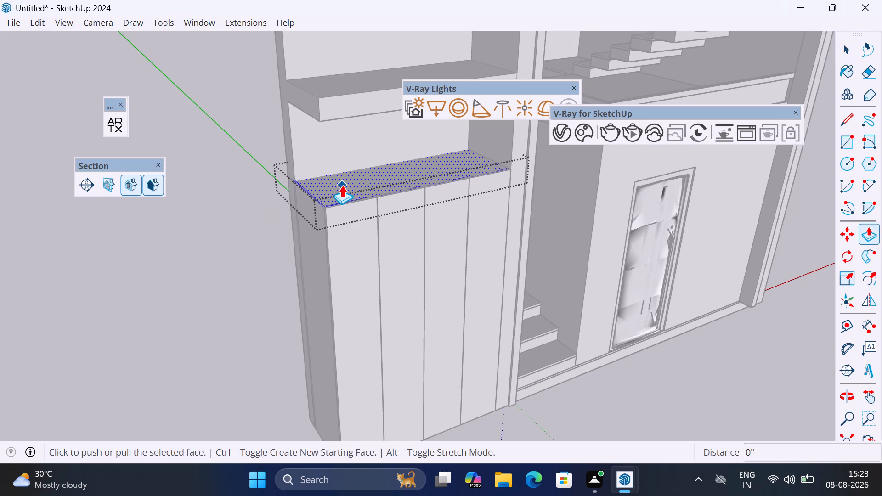
{"action": "left_click", "coordinate": [342, 185]}
{"action": "left_click", "coordinate": [317, 117]}
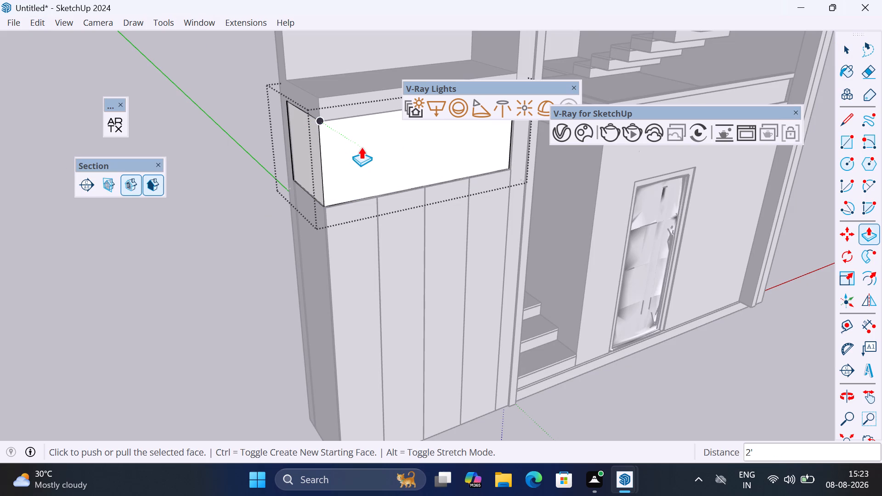
Offset the upper box's front face inward by 18mm to form the frame around its opening.
{"action": "key", "text": "f"}
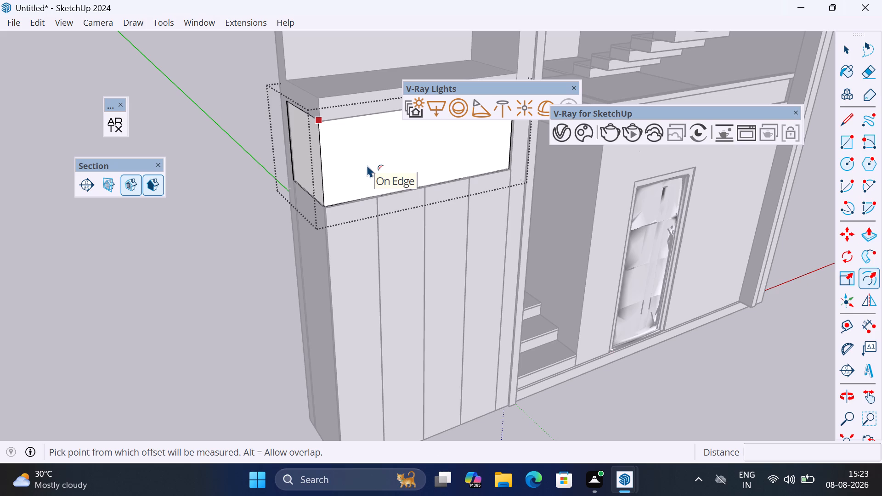
{"action": "key", "text": "space"}
{"action": "left_click", "coordinate": [359, 166]}
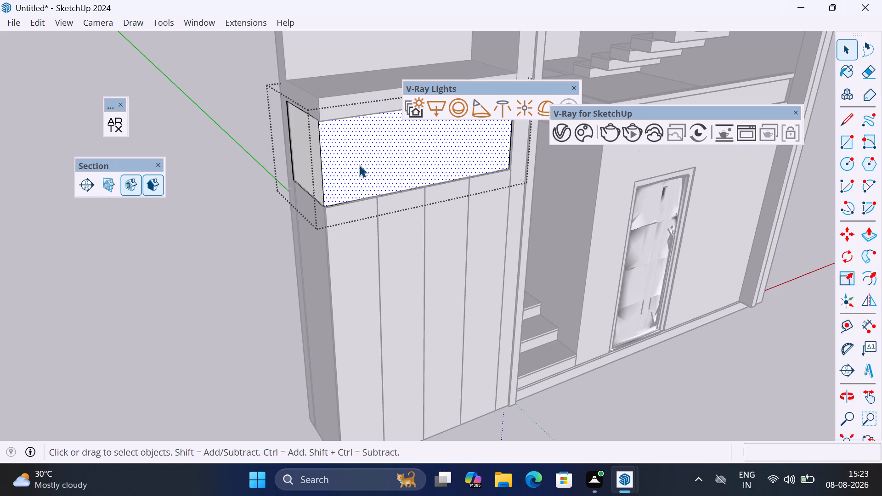
{"action": "key", "text": "f"}
{"action": "left_click", "coordinate": [356, 170]}
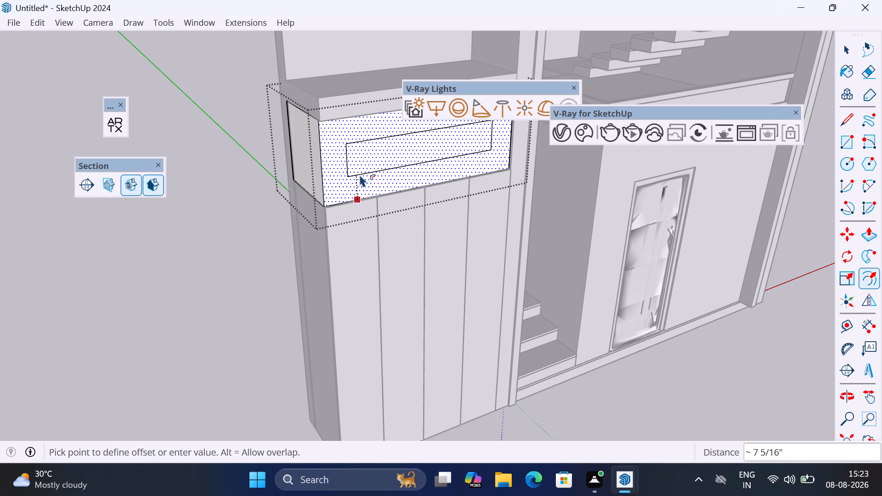
{"action": "key", "text": "1"}
{"action": "type", "text": "8m"}
{"action": "key", "text": "Return"}
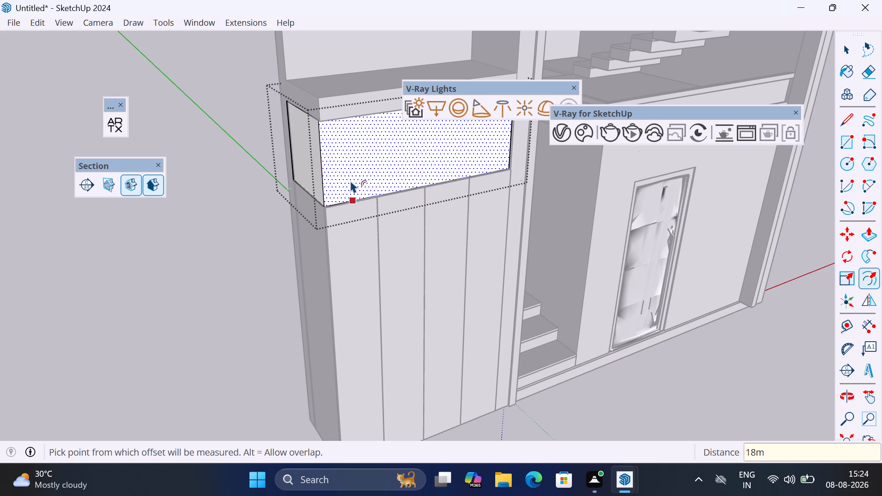
{"action": "left_click", "coordinate": [351, 180]}
{"action": "key", "text": "1"}
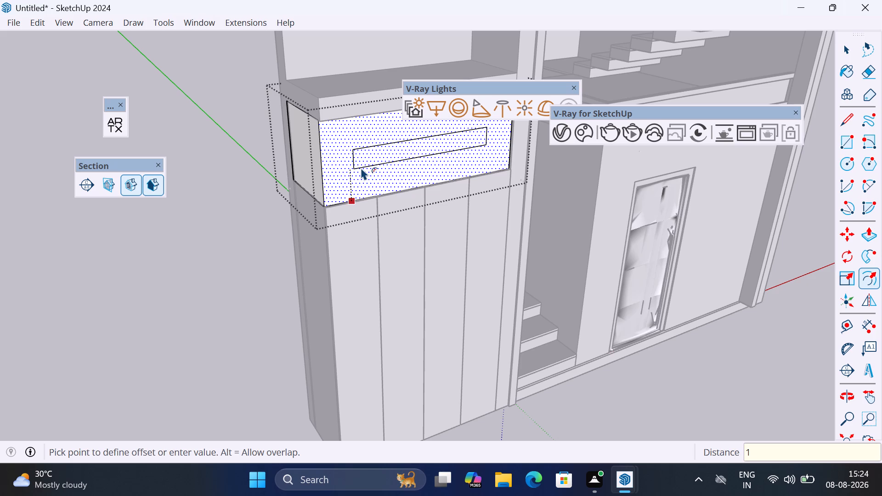
{"action": "type", "text": "8mm"}
{"action": "key", "text": "Return"}
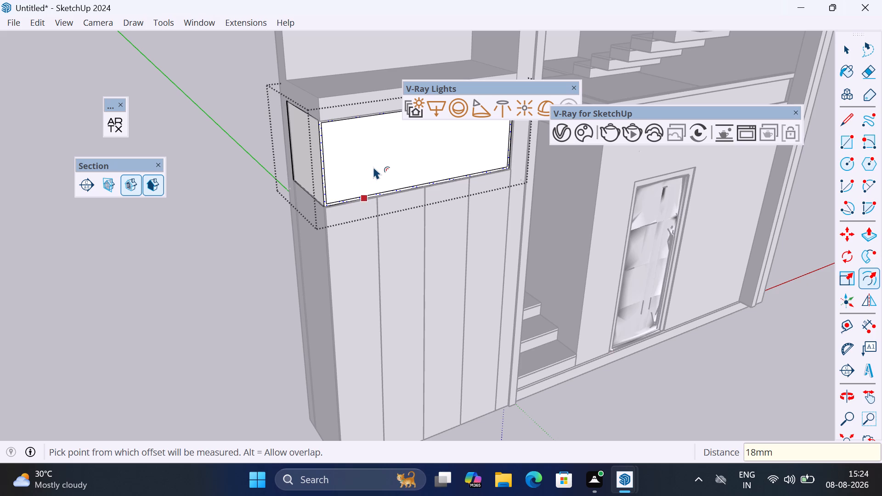
Push/Pull the upper box's inner front face 22" inward to hollow out the box.
{"action": "key", "text": "p"}
{"action": "key", "text": "Escape"}
{"action": "left_click", "coordinate": [351, 169]}
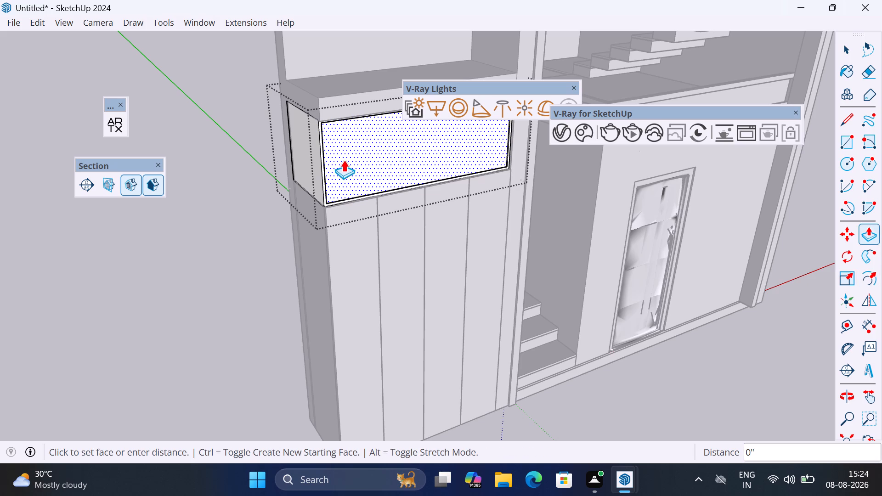
{"action": "type", "text": "22"}
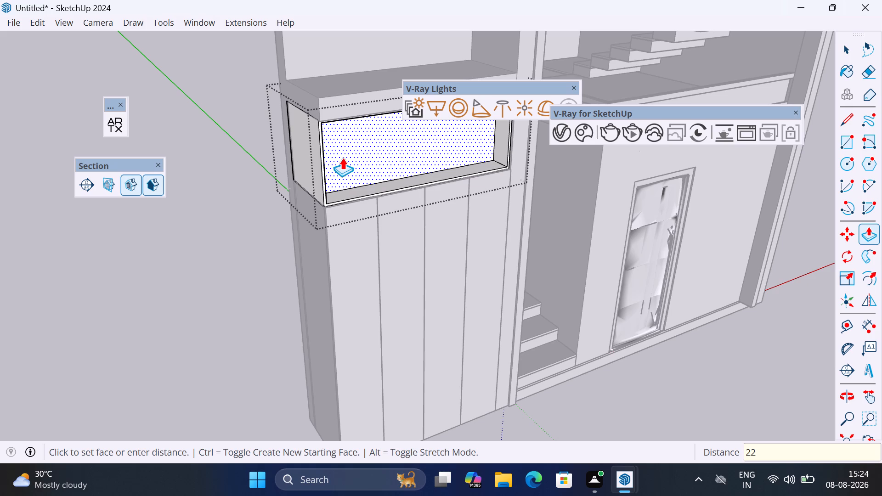
{"action": "key", "text": "shift+quotedbl"}
{"action": "key", "text": "Return"}
{"action": "key", "text": "space"}
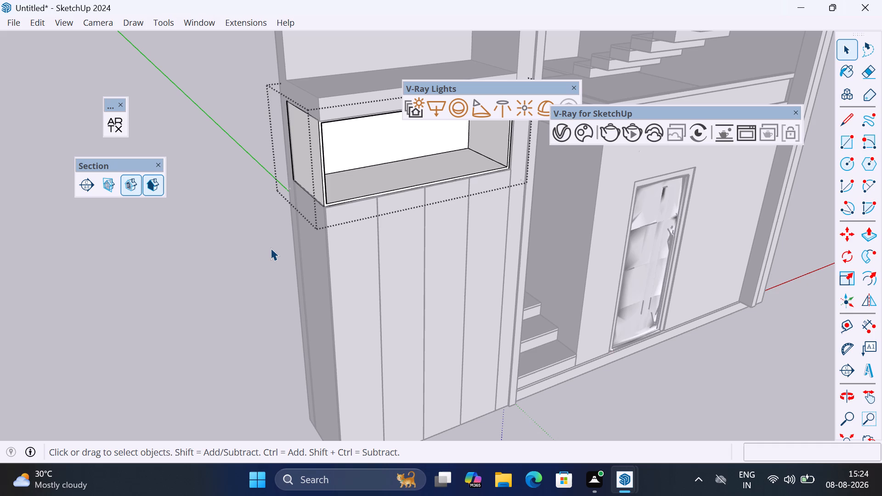
Copy the box's inner side face nearest the staircase to the opposite inner side, dividing the distance by 4 for evenly spaced partitions.
{"action": "scroll", "coordinate": [268, 253], "scroll_direction": "down", "scroll_amount": 2}
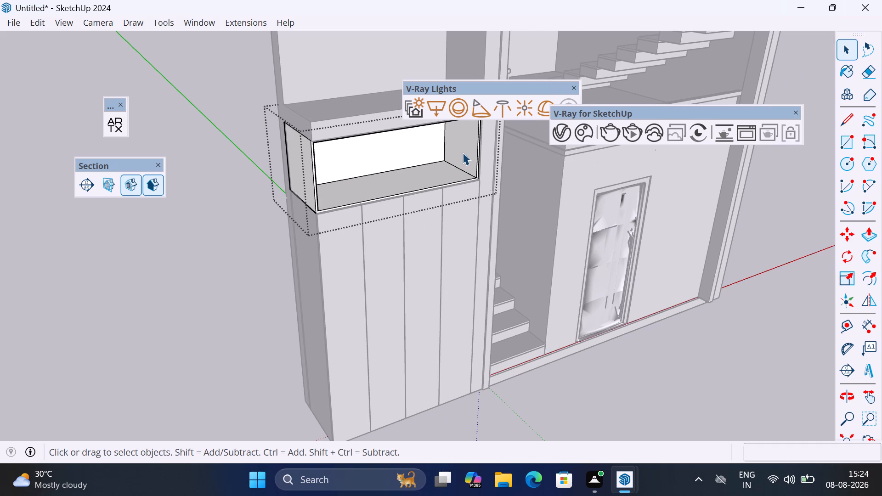
{"action": "left_click", "coordinate": [458, 148]}
{"action": "scroll", "coordinate": [470, 150], "scroll_direction": "up", "scroll_amount": 5}
{"action": "key", "text": "m"}
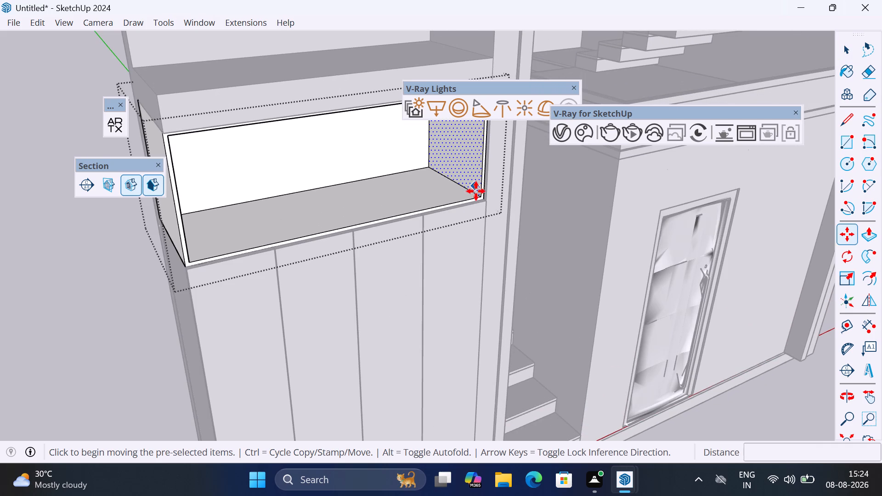
{"action": "left_click", "coordinate": [478, 195]}
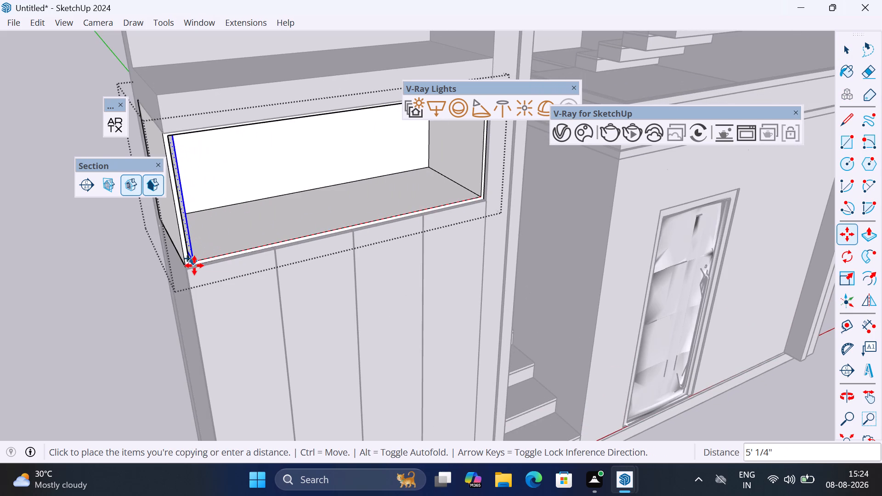
{"action": "scroll", "coordinate": [190, 263], "scroll_direction": "up", "scroll_amount": 9}
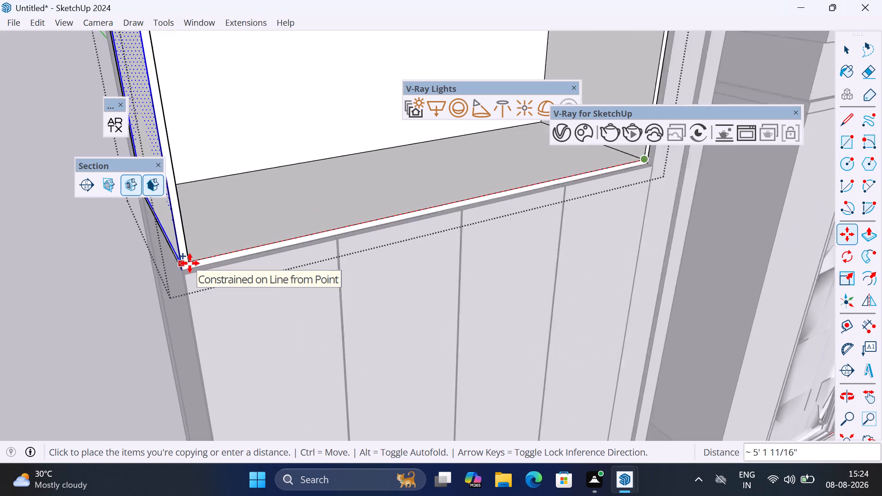
{"action": "scroll", "coordinate": [190, 263], "scroll_direction": "up", "scroll_amount": 1}
{"action": "left_click", "coordinate": [188, 261]}
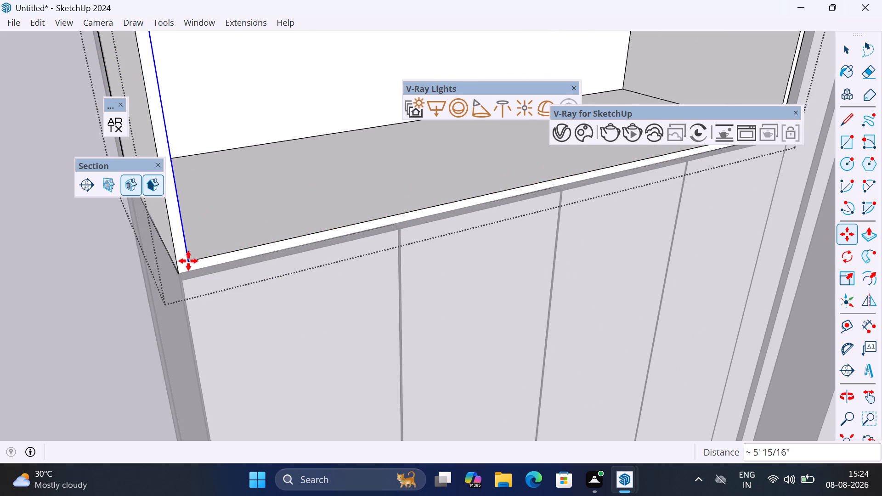
{"action": "type", "text": "/4"}
{"action": "key", "text": "Return"}
Push/Pull each of the three partition faces 1" to give the box's dividers thickness.
{"action": "scroll", "coordinate": [188, 261], "scroll_direction": "down", "scroll_amount": 5}
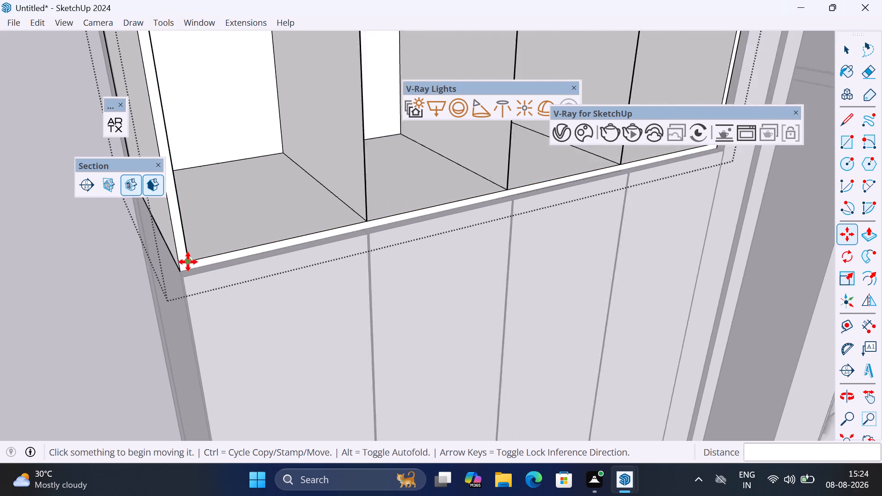
{"action": "scroll", "coordinate": [188, 262], "scroll_direction": "down", "scroll_amount": 6}
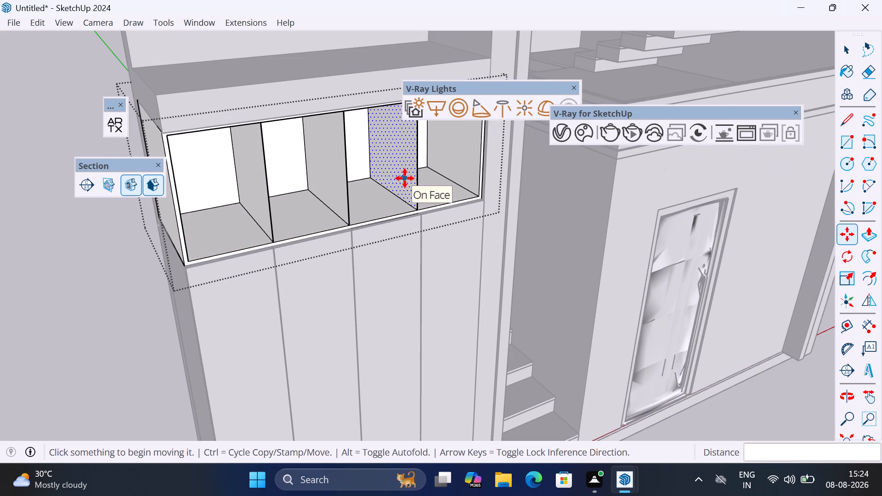
{"action": "key", "text": "p"}
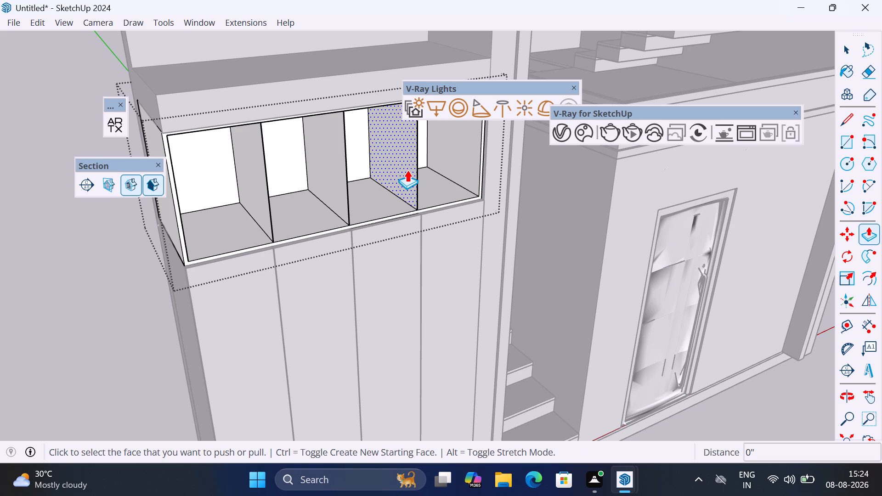
{"action": "left_click", "coordinate": [407, 170]}
{"action": "type", "text": "1\""}
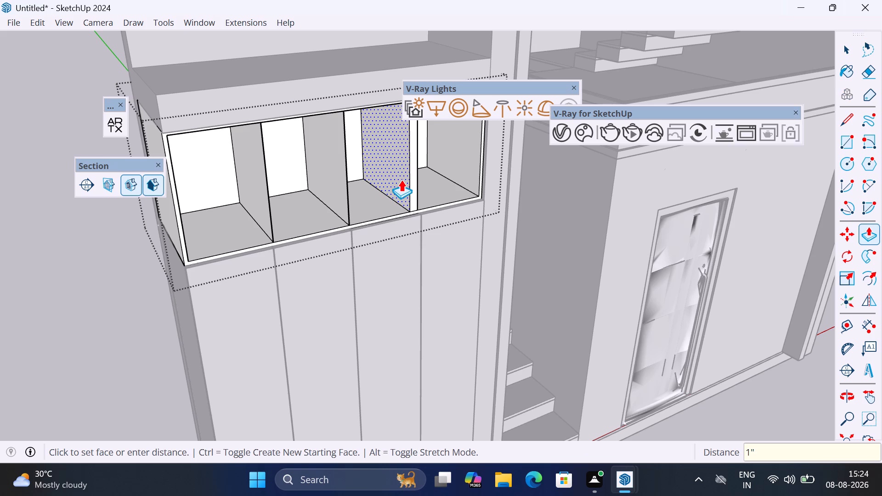
{"action": "key", "text": "Return"}
{"action": "double_click", "coordinate": [341, 175]}
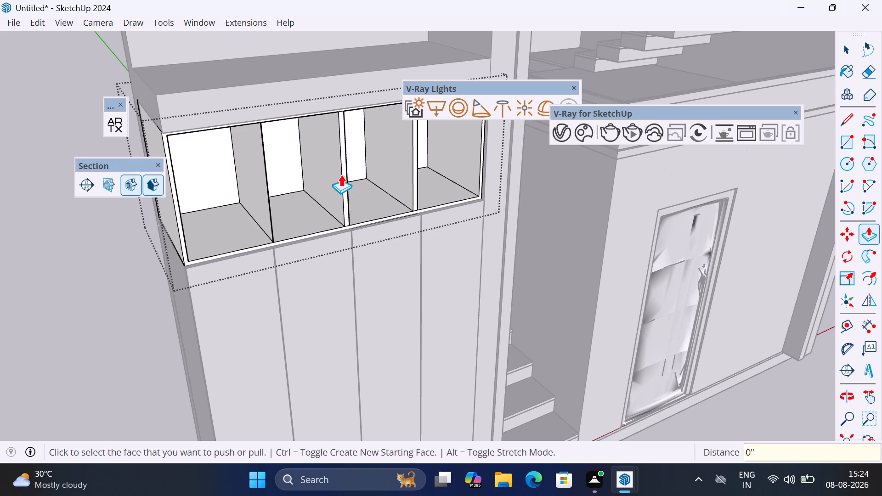
{"action": "double_click", "coordinate": [253, 180]}
Clean up all of the upper box's geometry with the FixIt 101 extension and exit the group's editing.
{"action": "scroll", "coordinate": [401, 162], "scroll_direction": "down", "scroll_amount": 3}
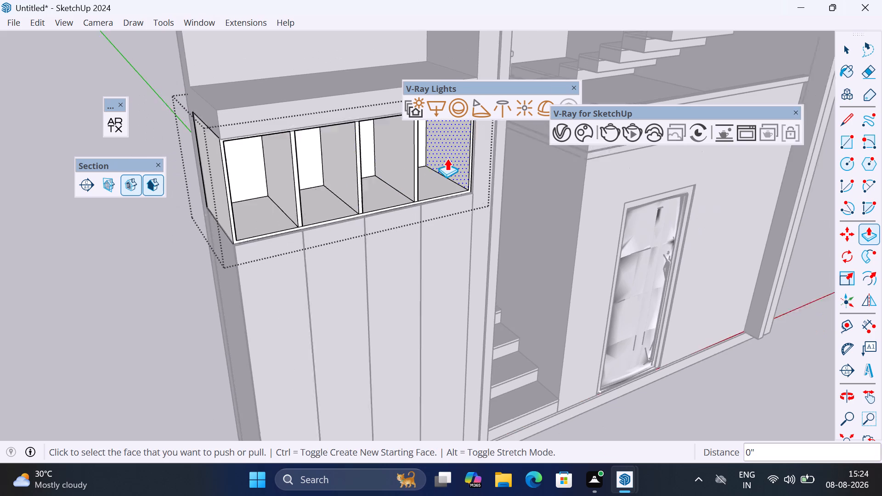
{"action": "key", "text": "space"}
{"action": "triple_click", "coordinate": [337, 196]}
{"action": "double_click", "coordinate": [337, 196]}
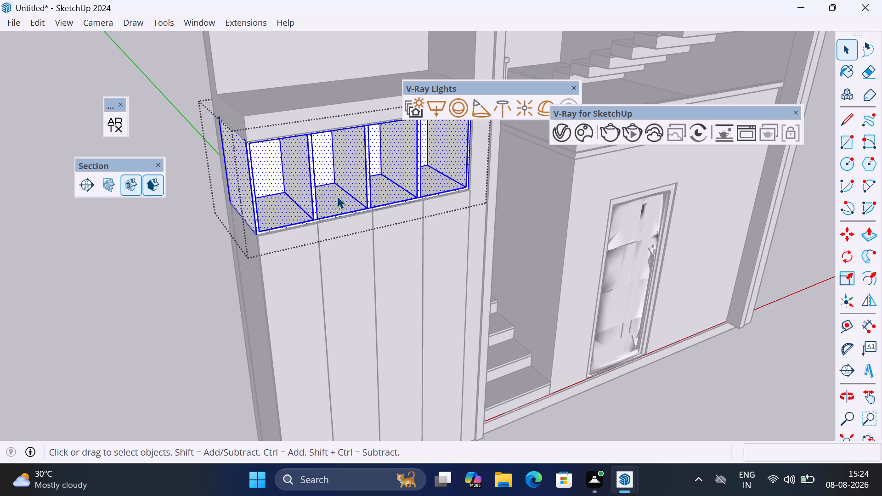
{"action": "left_click", "coordinate": [229, 24]}
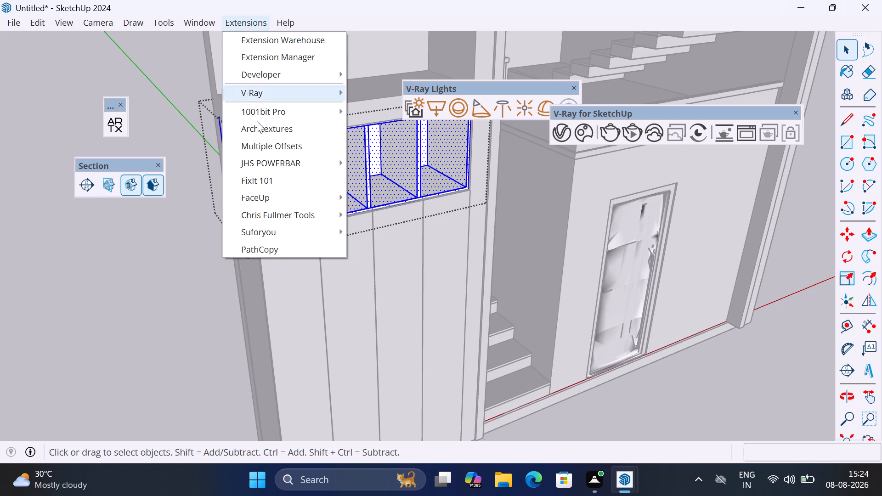
{"action": "left_click", "coordinate": [277, 186]}
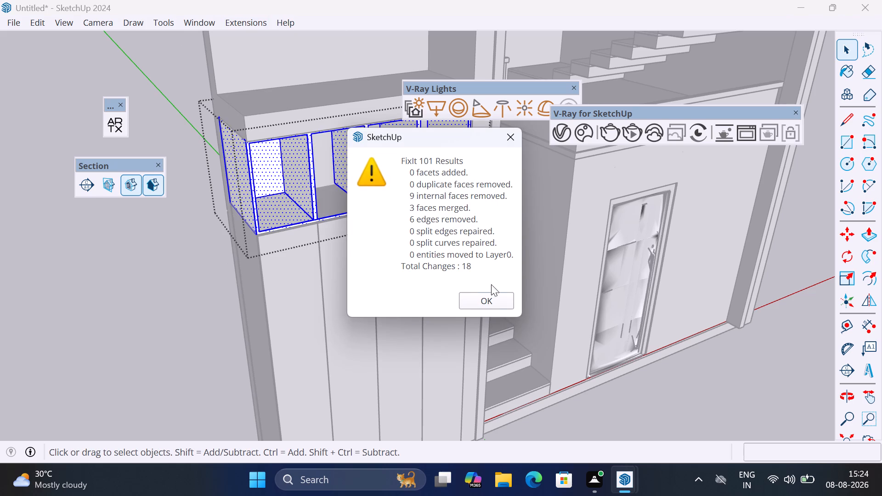
{"action": "left_click", "coordinate": [496, 299]}
{"action": "left_click", "coordinate": [192, 271]}
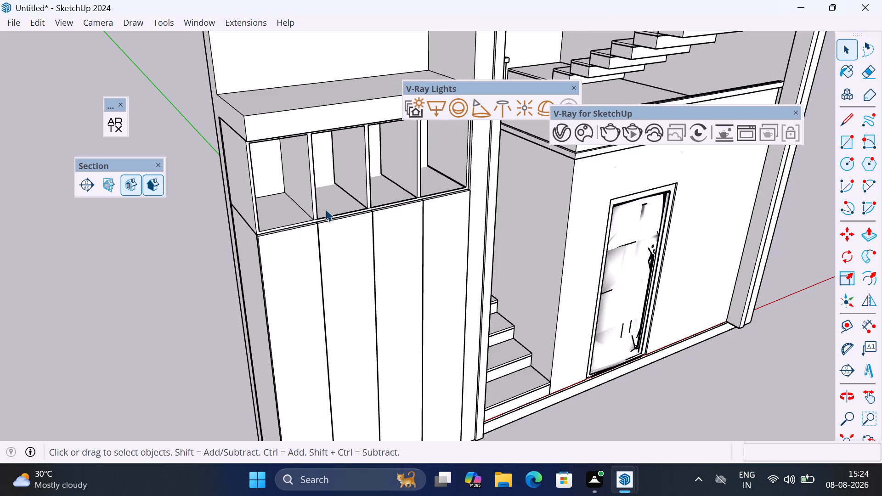
Inside the shutter panel group, select the top faces of all four shutters and move them down 2mm along the blue axis.
{"action": "scroll", "coordinate": [282, 243], "scroll_direction": "up", "scroll_amount": 5}
{"action": "middle_click_drag", "start_coordinate": [291, 223], "coordinate": [300, 240]}
{"action": "scroll", "coordinate": [308, 255], "scroll_direction": "up", "scroll_amount": 9}
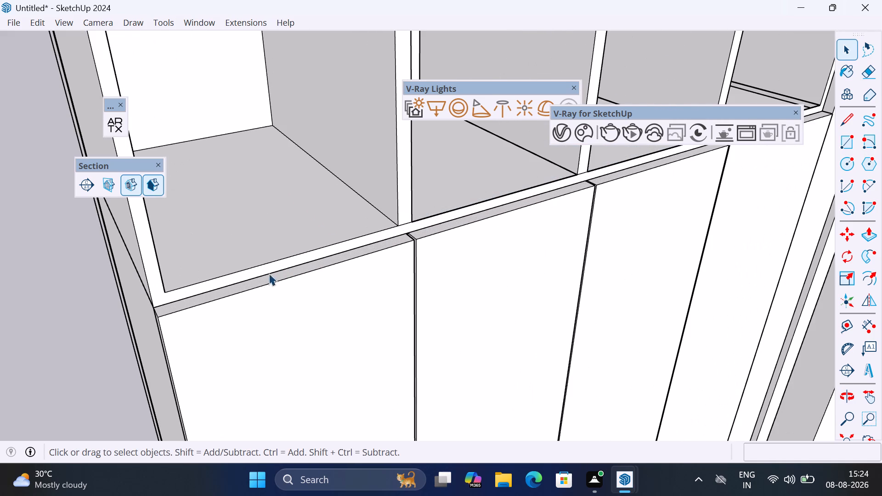
{"action": "double_click", "coordinate": [251, 280]}
{"action": "left_click", "coordinate": [270, 280]}
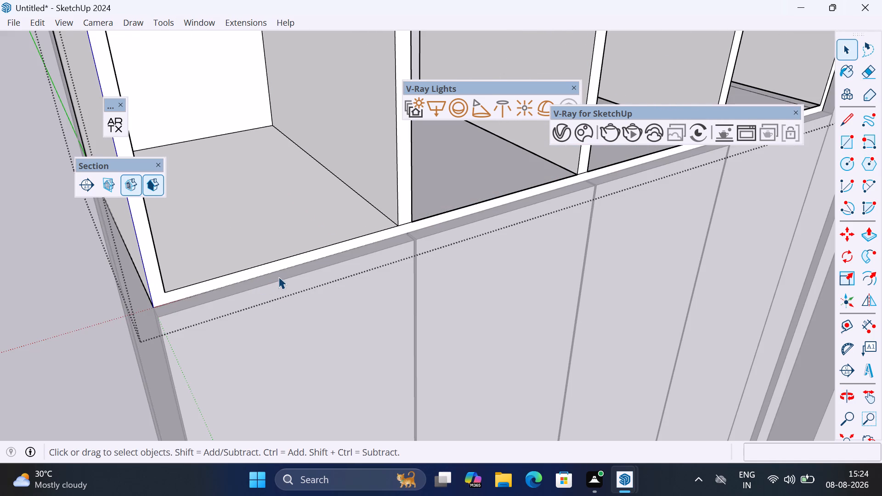
{"action": "double_click", "coordinate": [277, 300]}
{"action": "left_click", "coordinate": [296, 311]}
{"action": "left_click", "coordinate": [303, 266]}
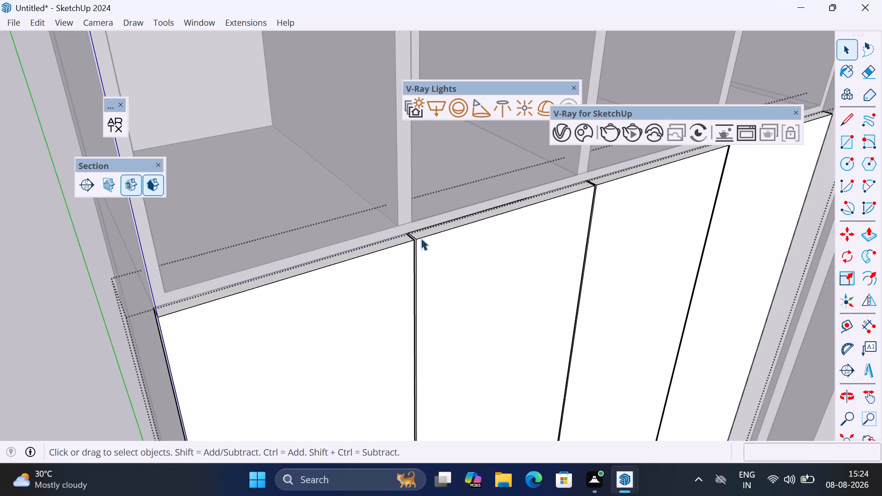
{"action": "left_click", "coordinate": [433, 231]}
{"action": "scroll", "coordinate": [433, 231], "scroll_direction": "up", "scroll_amount": 4}
{"action": "left_click", "coordinate": [368, 250], "text": "ctrl"}
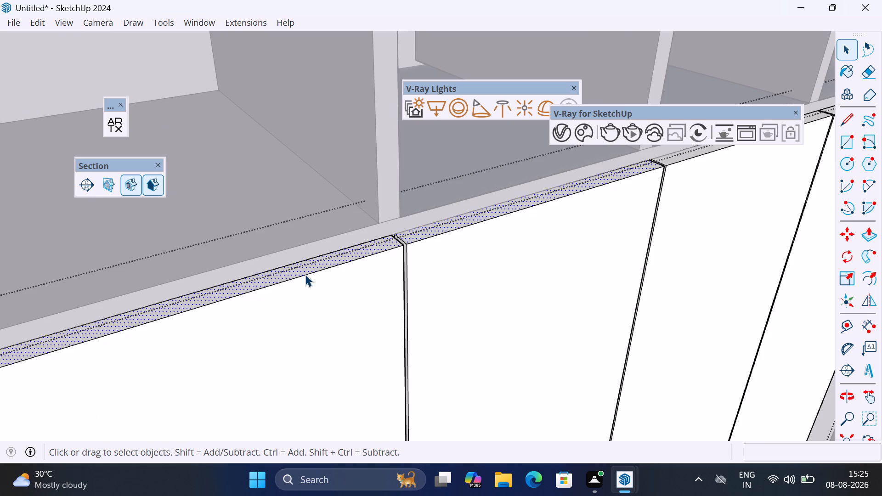
{"action": "scroll", "coordinate": [286, 289], "scroll_direction": "down", "scroll_amount": 14}
{"action": "scroll", "coordinate": [549, 181], "scroll_direction": "up", "scroll_amount": 5}
{"action": "scroll", "coordinate": [543, 226], "scroll_direction": "up", "scroll_amount": 12}
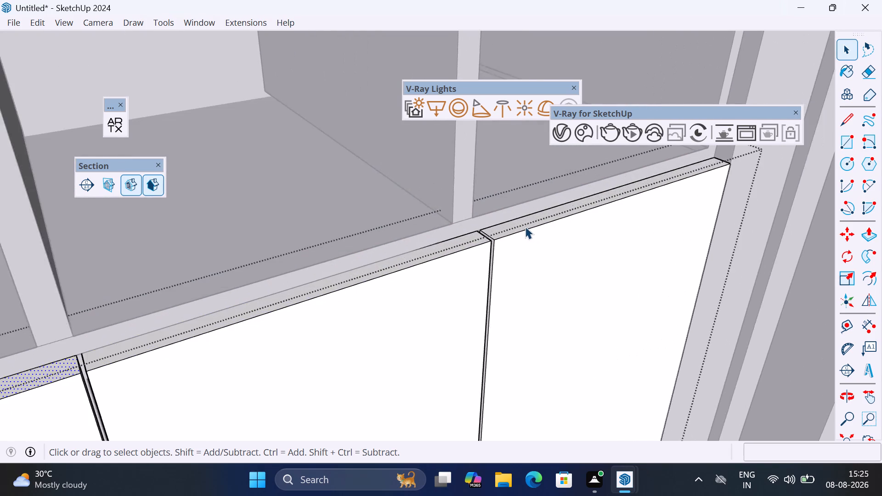
{"action": "left_click", "coordinate": [525, 226], "text": "ctrl"}
{"action": "left_click", "coordinate": [442, 251], "text": "ctrl"}
{"action": "scroll", "coordinate": [477, 250], "scroll_direction": "down", "scroll_amount": 2}
{"action": "key", "text": "m"}
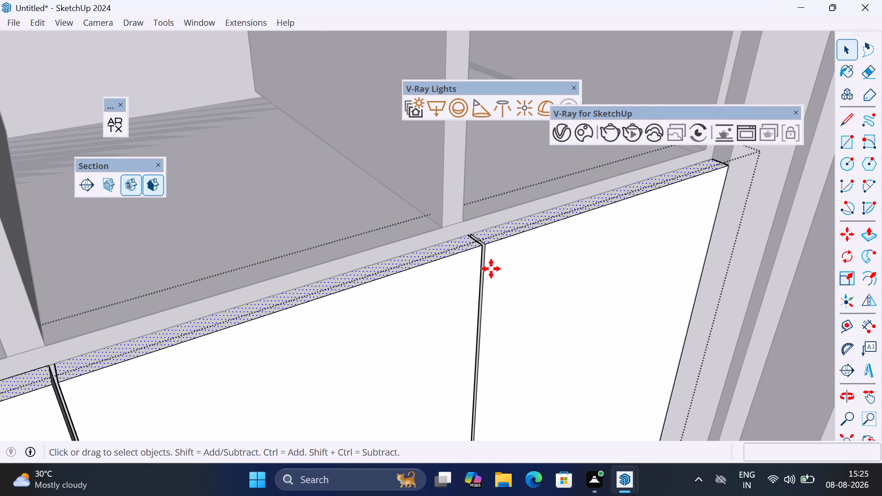
{"action": "left_click", "coordinate": [491, 269]}
{"action": "key", "text": "Up"}
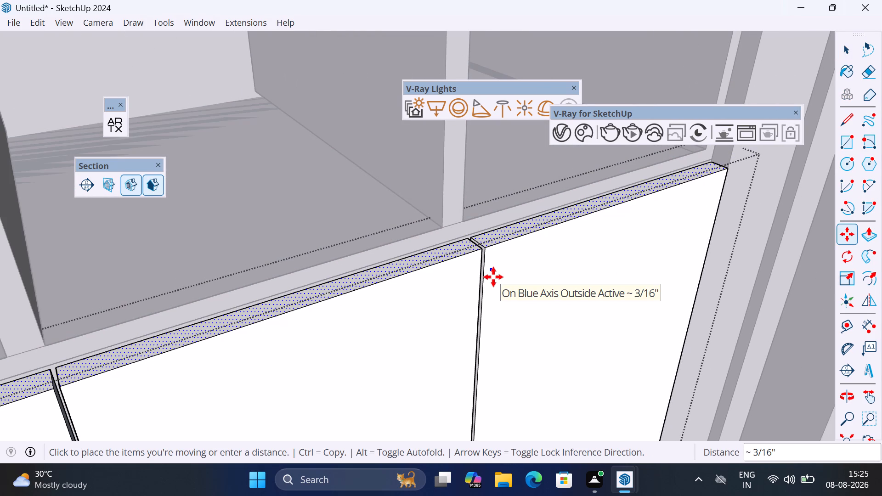
{"action": "key", "text": "1"}
{"action": "key", "text": "BackSpace"}
{"action": "type", "text": "2mm"}
{"action": "key", "text": "Return"}
Copy the selected top faces of the four shutters and paste them in place inside the reopened shutter group.
{"action": "scroll", "coordinate": [551, 228], "scroll_direction": "down", "scroll_amount": 6}
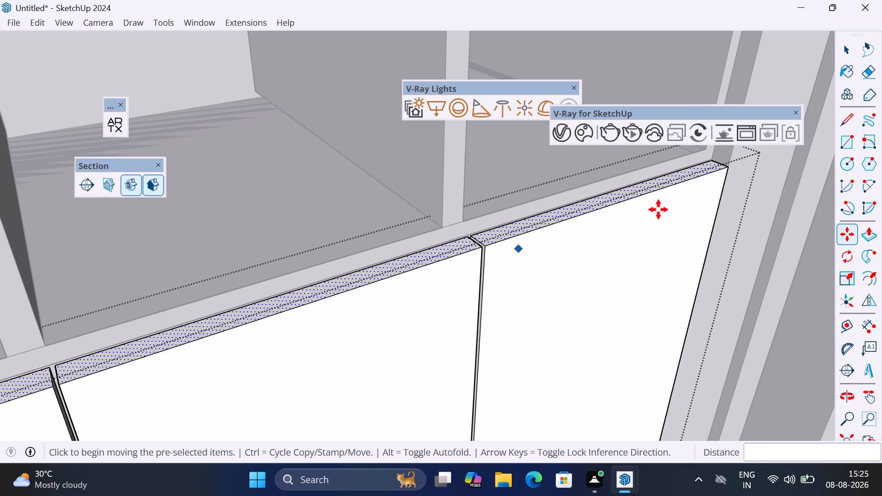
{"action": "scroll", "coordinate": [658, 209], "scroll_direction": "down", "scroll_amount": 2}
{"action": "scroll", "coordinate": [478, 251], "scroll_direction": "down", "scroll_amount": 5}
{"action": "scroll", "coordinate": [649, 215], "scroll_direction": "down", "scroll_amount": 6}
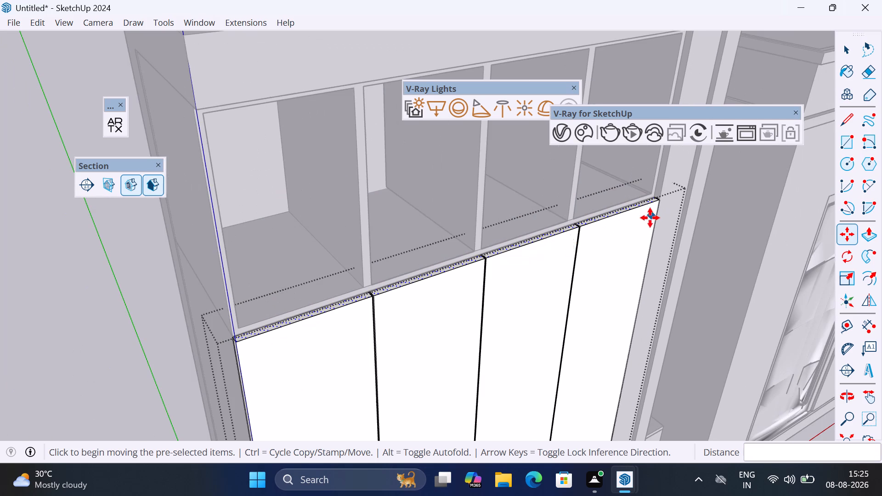
{"action": "key", "text": "ctrl+c"}
{"action": "key", "text": "space"}
{"action": "left_click", "coordinate": [127, 324]}
{"action": "right_click", "coordinate": [99, 265]}
{"action": "left_click", "coordinate": [311, 340]}
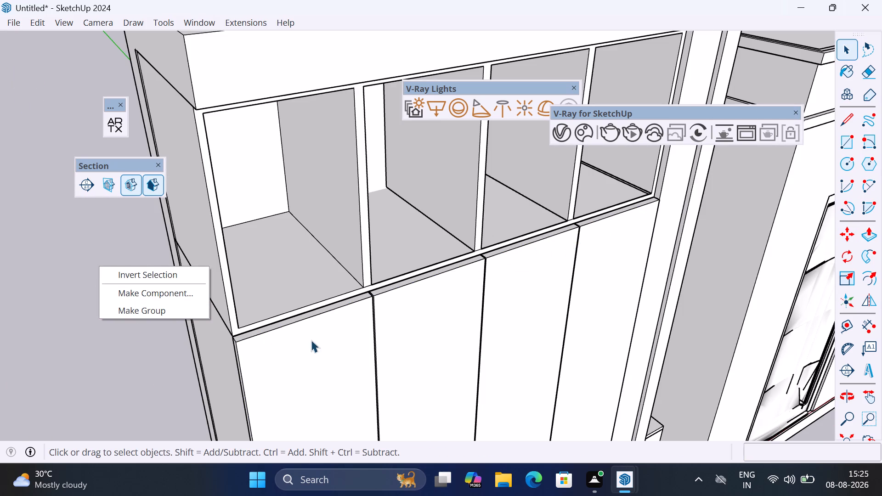
{"action": "double_click", "coordinate": [336, 350]}
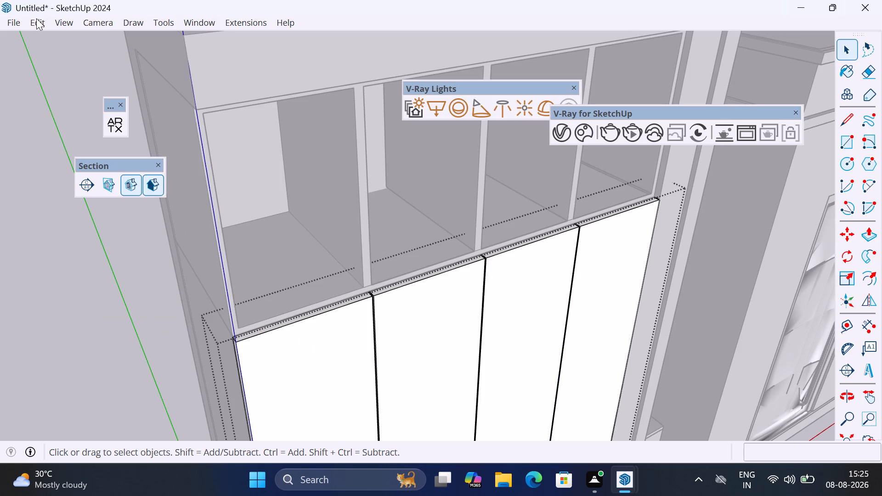
{"action": "left_click", "coordinate": [36, 19]}
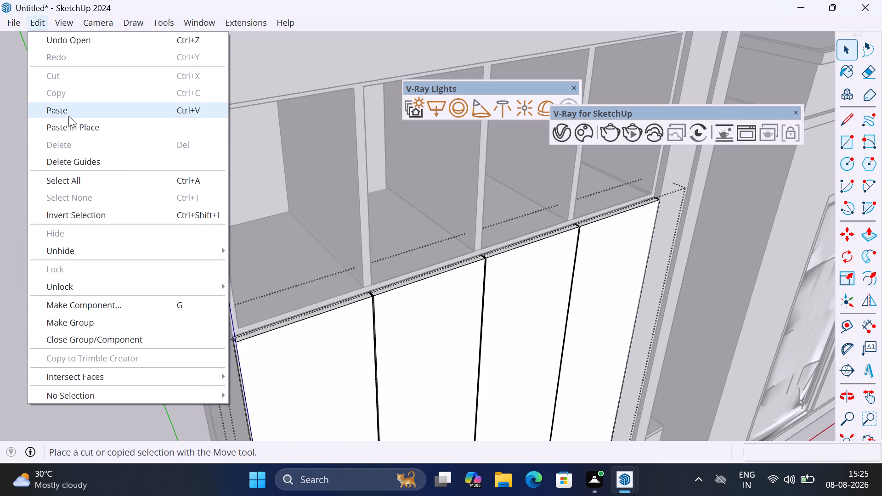
{"action": "left_click", "coordinate": [71, 124]}
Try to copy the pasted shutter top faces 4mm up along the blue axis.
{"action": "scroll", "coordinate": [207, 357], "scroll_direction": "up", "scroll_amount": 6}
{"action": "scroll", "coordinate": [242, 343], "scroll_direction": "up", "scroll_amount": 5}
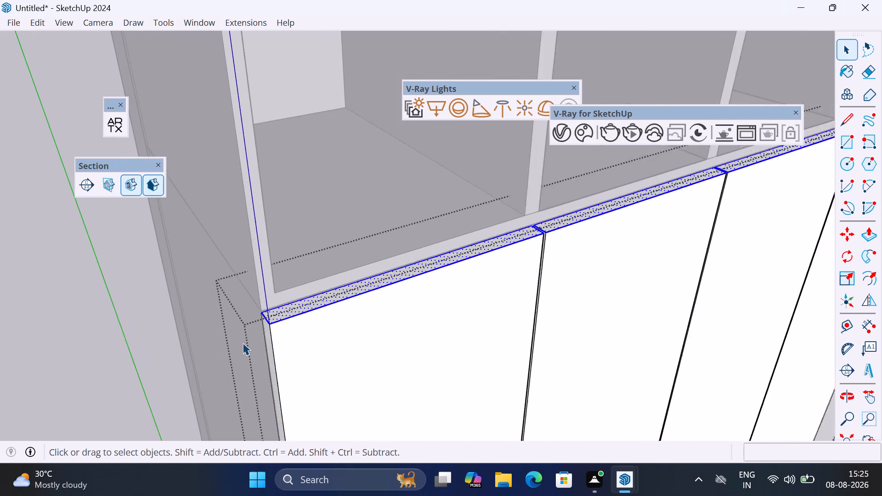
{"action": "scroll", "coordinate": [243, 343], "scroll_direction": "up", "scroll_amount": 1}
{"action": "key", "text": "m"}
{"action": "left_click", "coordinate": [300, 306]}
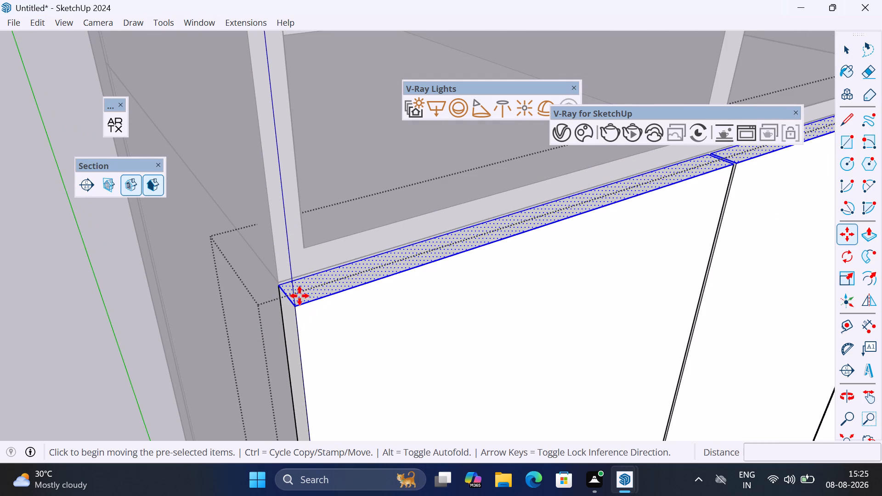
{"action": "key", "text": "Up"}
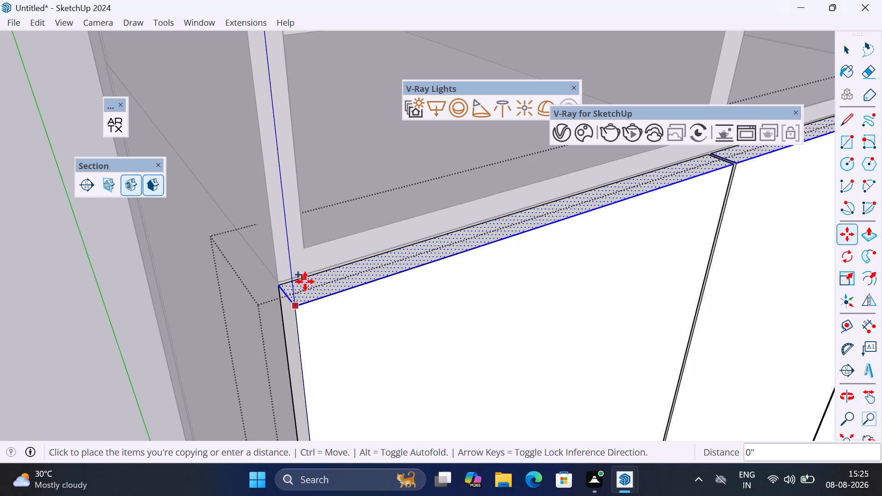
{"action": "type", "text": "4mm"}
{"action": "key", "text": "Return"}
Copy the pasted shutter top faces 4mm up along the blue axis from the outer front corner, leaving a gap above the lower shutters.
{"action": "scroll", "coordinate": [281, 319], "scroll_direction": "up", "scroll_amount": 12}
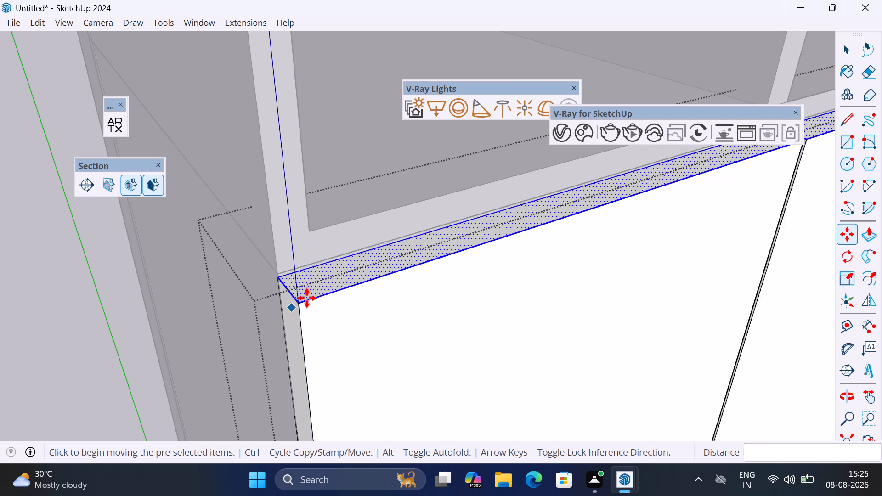
{"action": "scroll", "coordinate": [306, 299], "scroll_direction": "up", "scroll_amount": 14}
{"action": "scroll", "coordinate": [300, 307], "scroll_direction": "up", "scroll_amount": 17}
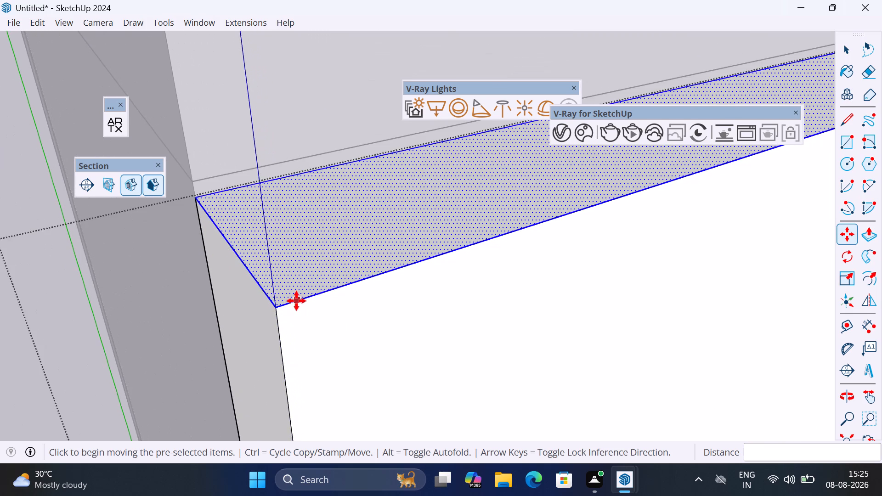
{"action": "scroll", "coordinate": [296, 301], "scroll_direction": "up", "scroll_amount": 3}
{"action": "middle_click_drag", "start_coordinate": [296, 296], "coordinate": [317, 269]}
{"action": "left_click", "coordinate": [281, 296]}
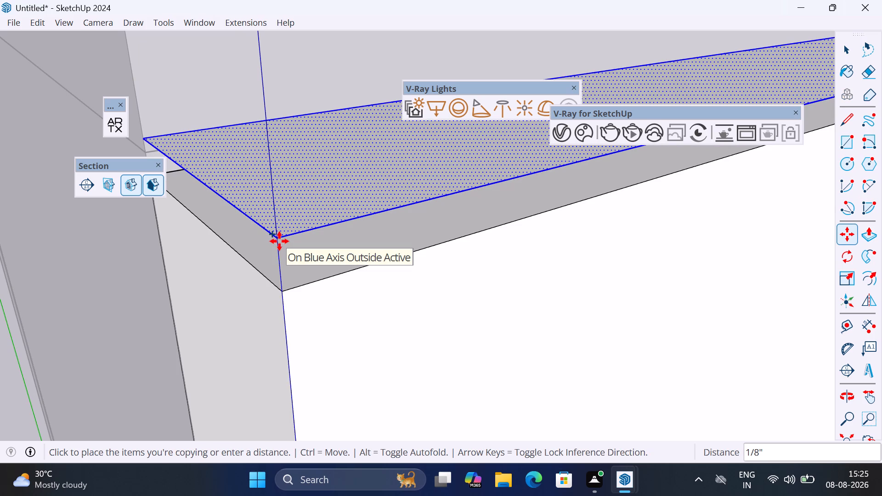
{"action": "key", "text": "Up"}
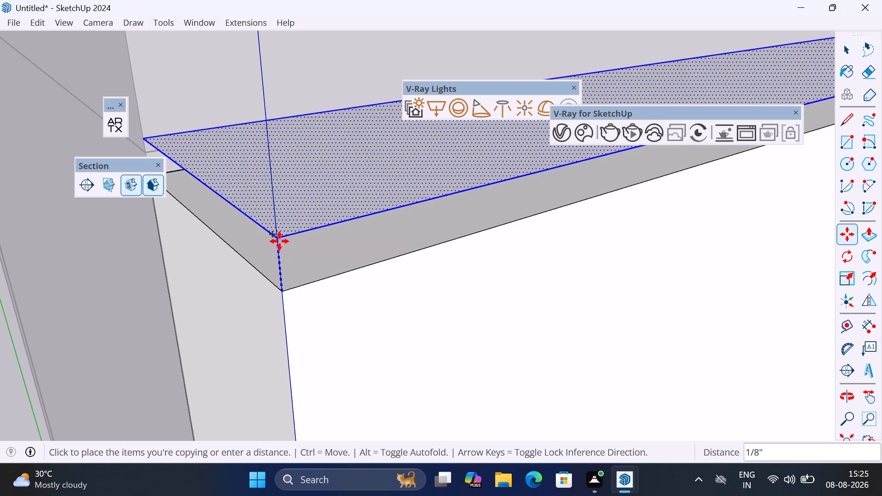
{"action": "type", "text": "4mm"}
{"action": "key", "text": "Return"}
Push/Pull the raised face above the outermost shutter about 1' 11 15/16" up to the top of the partitioned box.
{"action": "scroll", "coordinate": [284, 237], "scroll_direction": "down", "scroll_amount": 13}
{"action": "key", "text": "p"}
{"action": "left_click", "coordinate": [298, 199]}
{"action": "scroll", "coordinate": [318, 251], "scroll_direction": "down", "scroll_amount": 4}
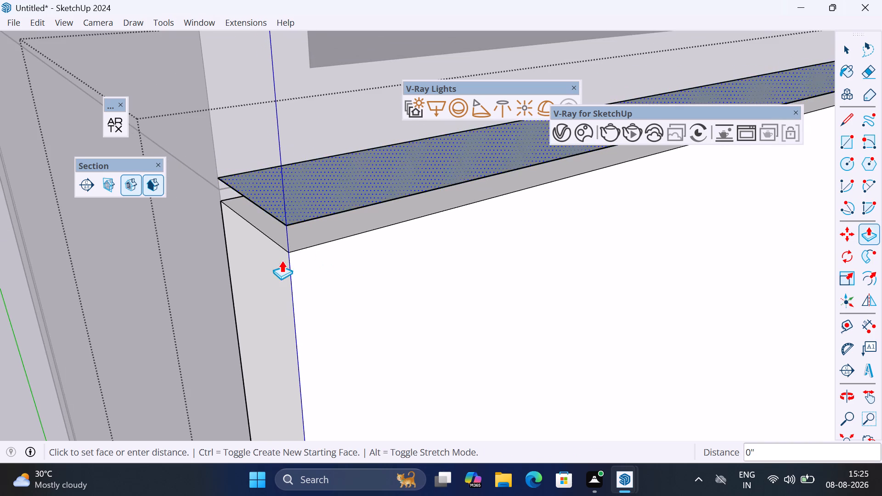
{"action": "scroll", "coordinate": [282, 260], "scroll_direction": "down", "scroll_amount": 16}
{"action": "scroll", "coordinate": [272, 276], "scroll_direction": "down", "scroll_amount": 6}
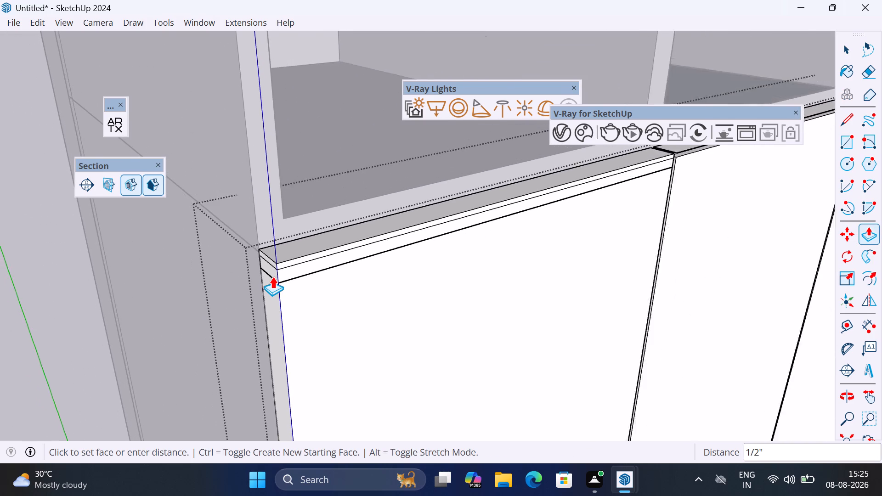
{"action": "scroll", "coordinate": [272, 276], "scroll_direction": "down", "scroll_amount": 12}
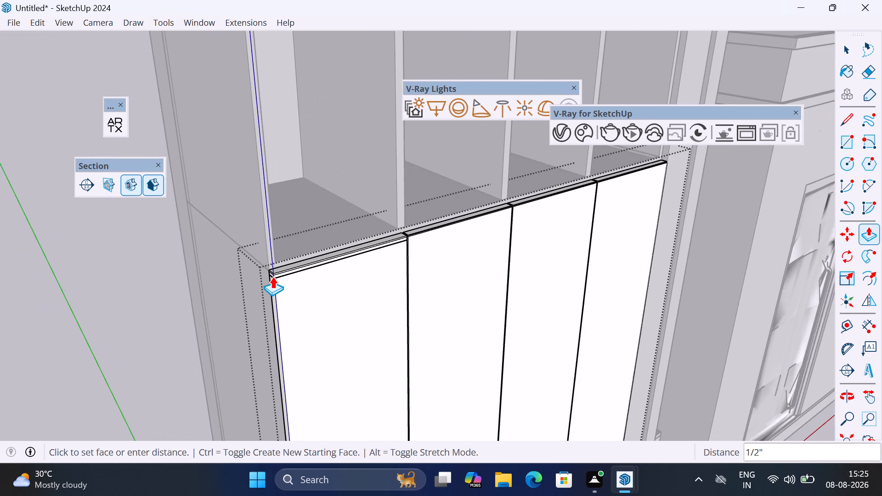
{"action": "scroll", "coordinate": [272, 276], "scroll_direction": "down", "scroll_amount": 6}
{"action": "scroll", "coordinate": [263, 139], "scroll_direction": "up", "scroll_amount": 5}
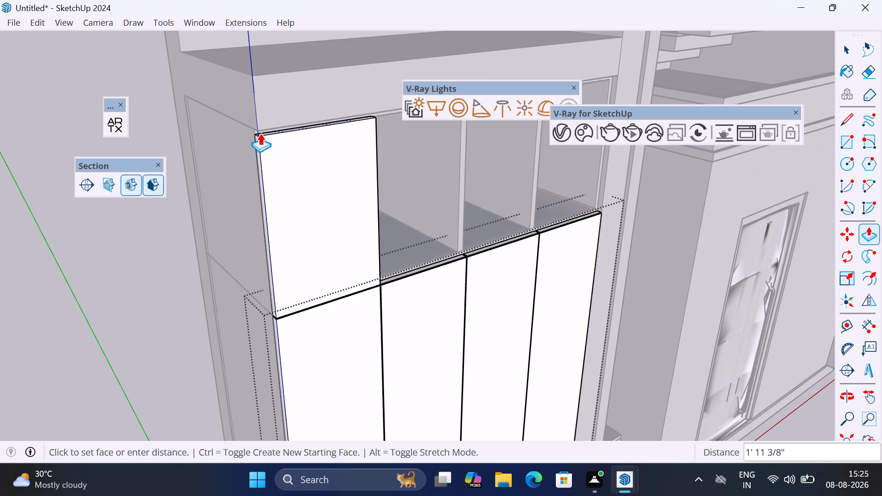
{"action": "left_click", "coordinate": [246, 129]}
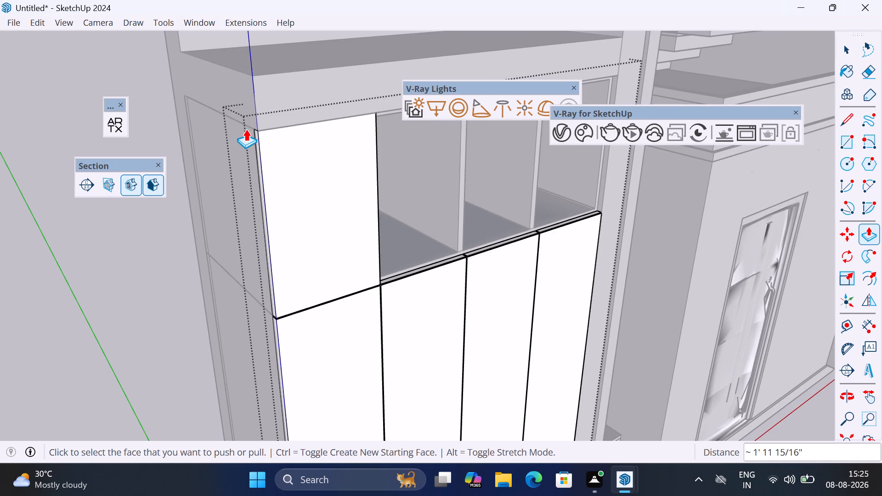
Push/Pull the other three raised faces by the same height to complete the upper shutters, and exit the group's editing.
{"action": "scroll", "coordinate": [393, 249], "scroll_direction": "up", "scroll_amount": 5}
{"action": "scroll", "coordinate": [483, 259], "scroll_direction": "up", "scroll_amount": 8}
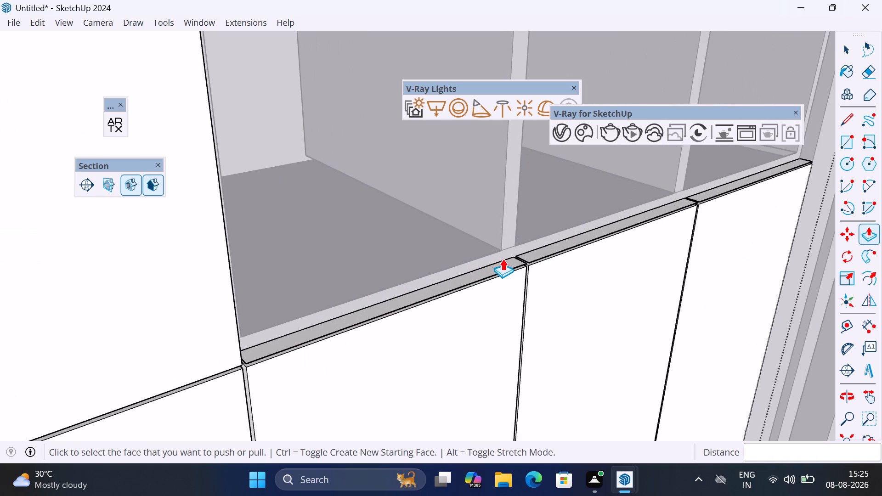
{"action": "scroll", "coordinate": [503, 259], "scroll_direction": "up", "scroll_amount": 1}
{"action": "double_click", "coordinate": [505, 271]}
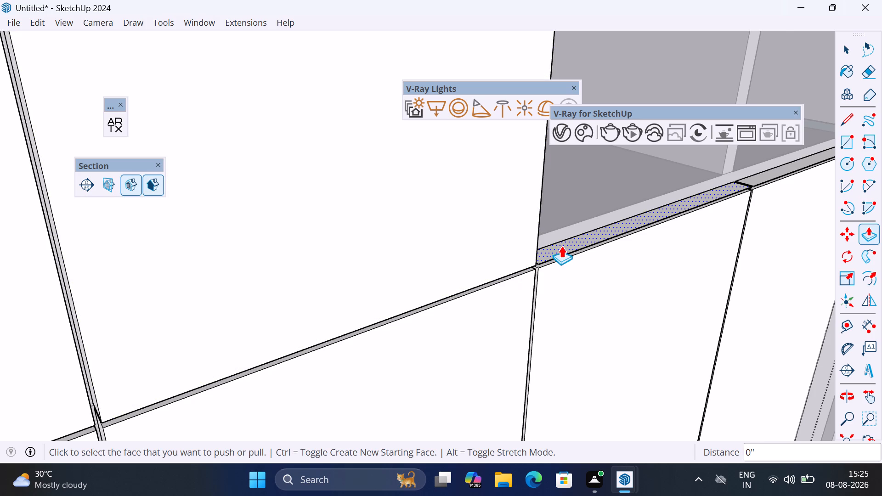
{"action": "double_click", "coordinate": [561, 246]}
{"action": "scroll", "coordinate": [379, 307], "scroll_direction": "down", "scroll_amount": 8}
{"action": "scroll", "coordinate": [338, 329], "scroll_direction": "down", "scroll_amount": 7}
{"action": "scroll", "coordinate": [575, 239], "scroll_direction": "up", "scroll_amount": 4}
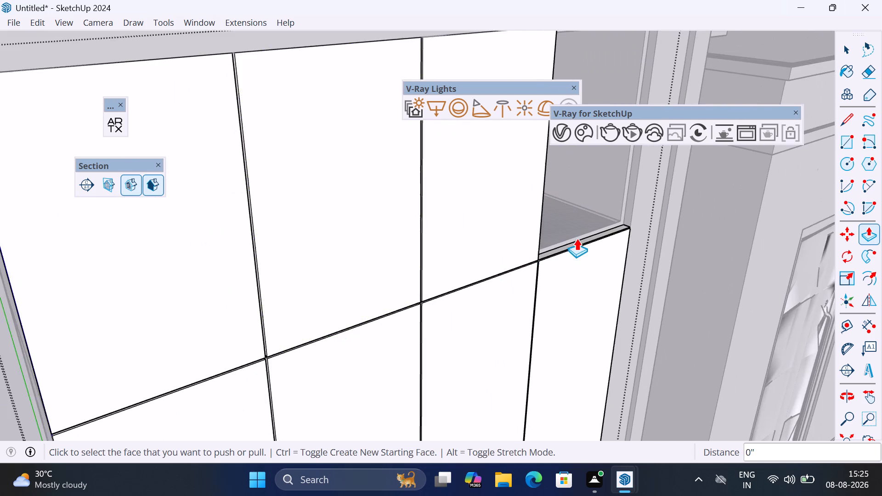
{"action": "scroll", "coordinate": [577, 238], "scroll_direction": "up", "scroll_amount": 2}
{"action": "scroll", "coordinate": [626, 228], "scroll_direction": "up", "scroll_amount": 4}
{"action": "double_click", "coordinate": [626, 228]}
{"action": "scroll", "coordinate": [557, 231], "scroll_direction": "down", "scroll_amount": 5}
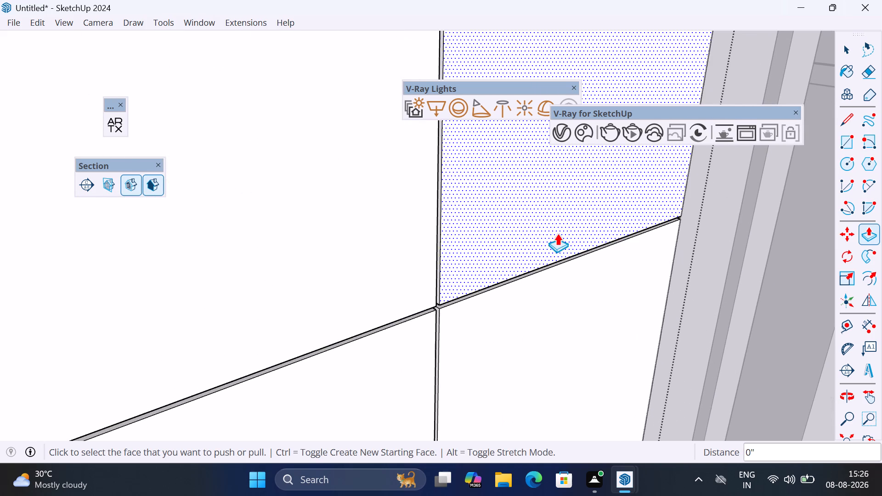
{"action": "scroll", "coordinate": [557, 233], "scroll_direction": "down", "scroll_amount": 1}
{"action": "scroll", "coordinate": [594, 244], "scroll_direction": "down", "scroll_amount": 14}
{"action": "scroll", "coordinate": [588, 230], "scroll_direction": "down", "scroll_amount": 14}
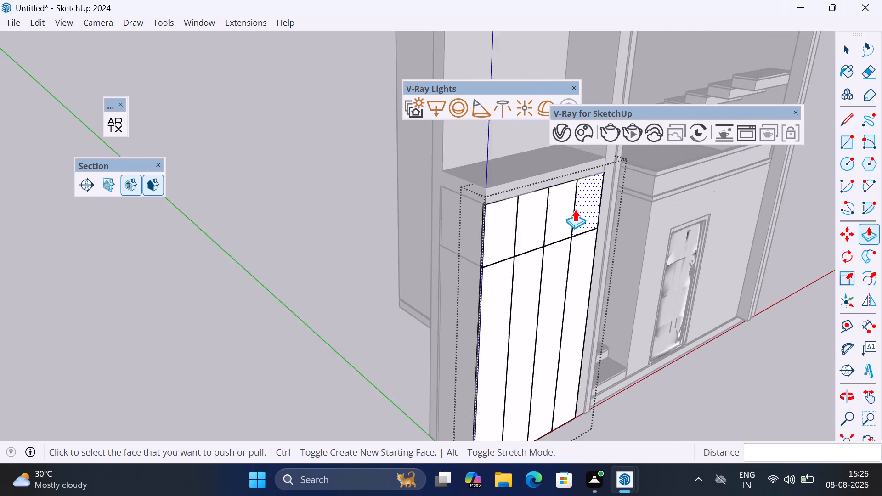
{"action": "scroll", "coordinate": [589, 233], "scroll_direction": "up", "scroll_amount": 1}
{"action": "middle_click_drag", "start_coordinate": [582, 236], "coordinate": [506, 225]}
{"action": "key", "text": "space"}
{"action": "scroll", "coordinate": [441, 196], "scroll_direction": "down", "scroll_amount": 4}
{"action": "left_click", "coordinate": [331, 248]}
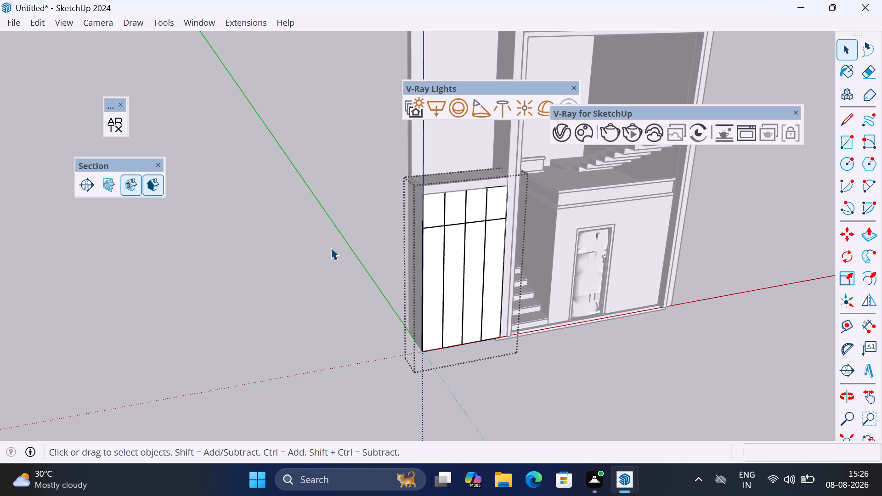
Inside the lower shelving unit's group, select the bottom geometry and move it up 100mm along the blue axis.
{"action": "scroll", "coordinate": [433, 367], "scroll_direction": "up", "scroll_amount": 11}
{"action": "middle_click_drag", "start_coordinate": [436, 338], "coordinate": [447, 263]}
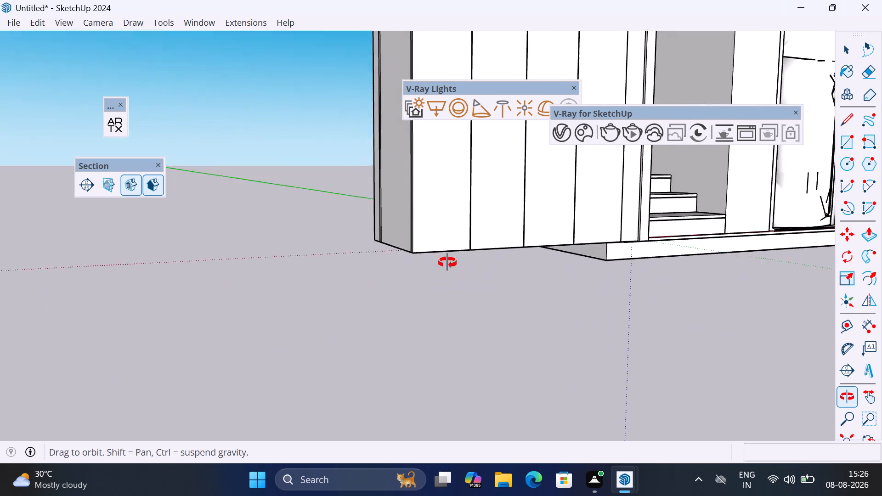
{"action": "middle_click_drag", "start_coordinate": [447, 263], "coordinate": [444, 217]}
{"action": "scroll", "coordinate": [387, 278], "scroll_direction": "down", "scroll_amount": 6}
{"action": "scroll", "coordinate": [398, 242], "scroll_direction": "up", "scroll_amount": 6}
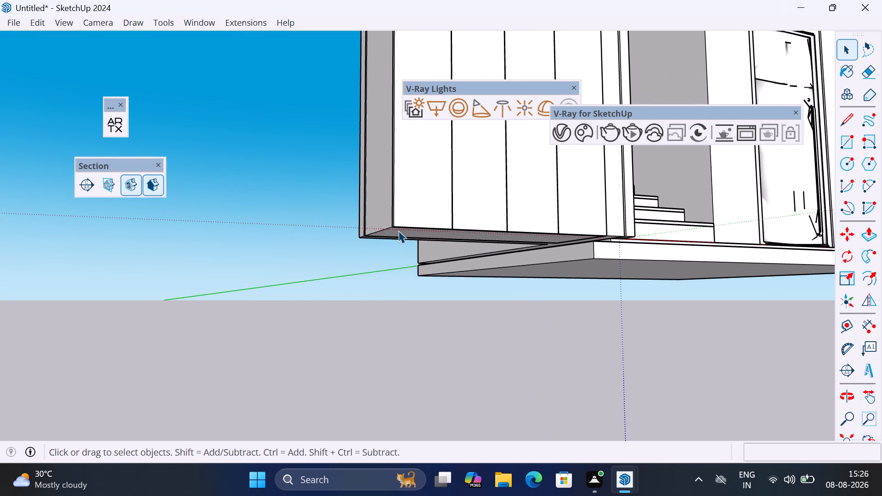
{"action": "triple_click", "coordinate": [398, 231]}
{"action": "middle_click_drag", "start_coordinate": [491, 221], "coordinate": [392, 240]}
{"action": "scroll", "coordinate": [392, 240], "scroll_direction": "down", "scroll_amount": 1}
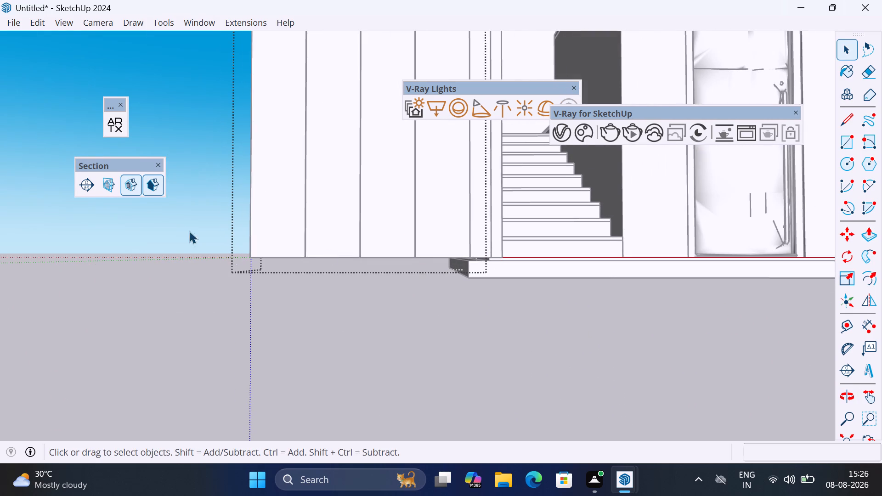
{"action": "left_click_drag", "start_coordinate": [177, 222], "coordinate": [676, 379]}
{"action": "key", "text": "m"}
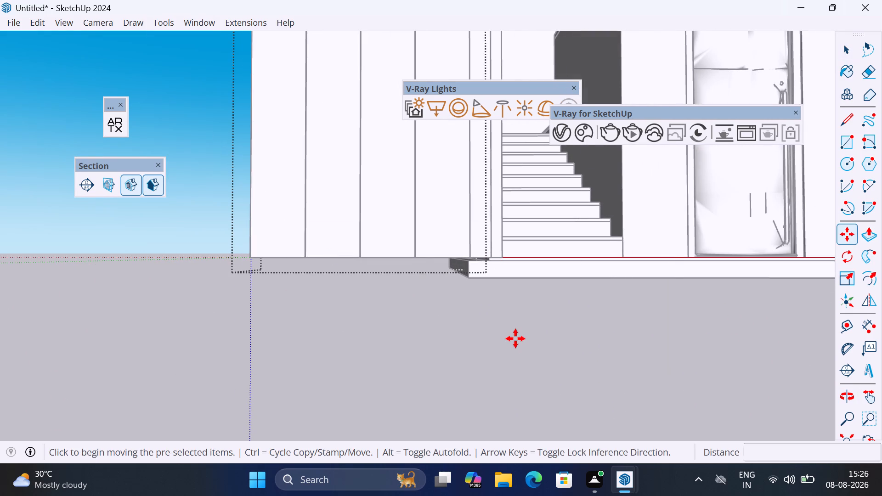
{"action": "left_click", "coordinate": [515, 338]}
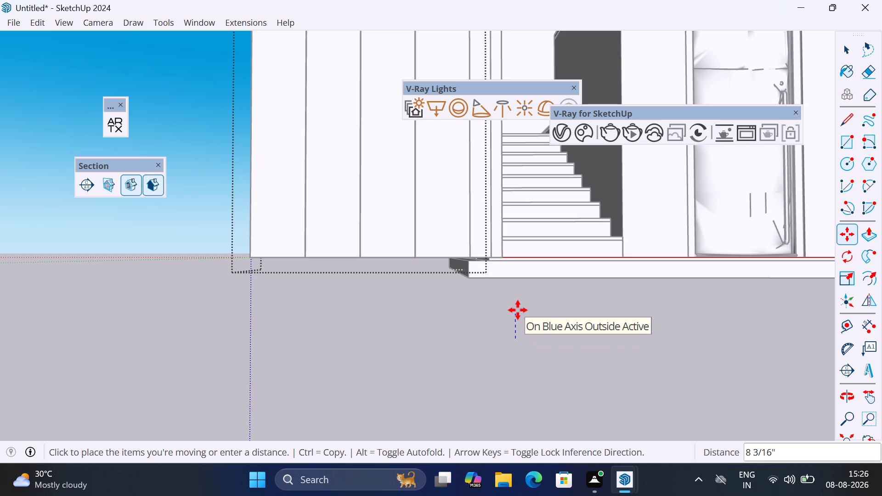
{"action": "key", "text": "Up"}
{"action": "key", "text": "1"}
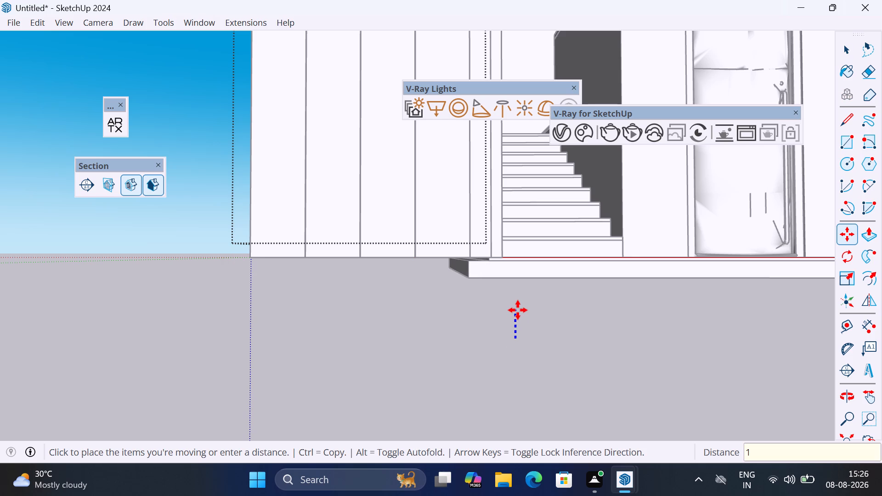
{"action": "type", "text": "00mm"}
{"action": "key", "text": "Return"}
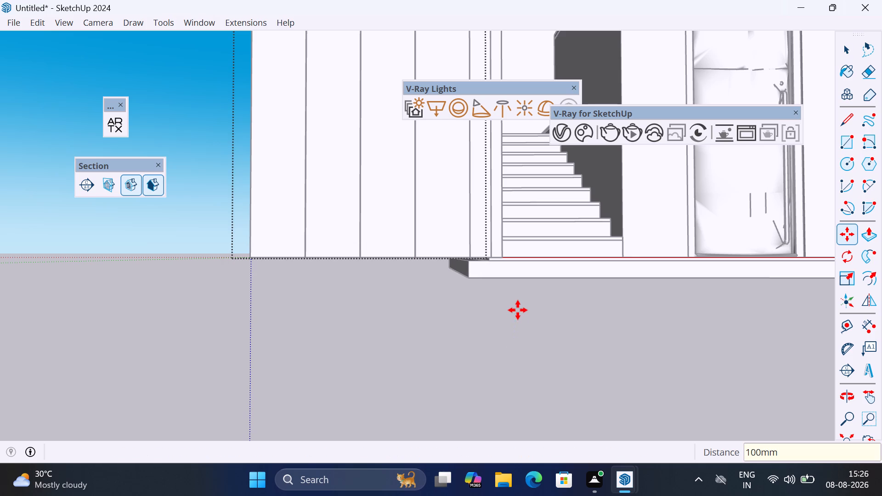
{"action": "scroll", "coordinate": [202, 231], "scroll_direction": "up", "scroll_amount": 3}
{"action": "middle_click_drag", "start_coordinate": [206, 233], "coordinate": [474, 242]}
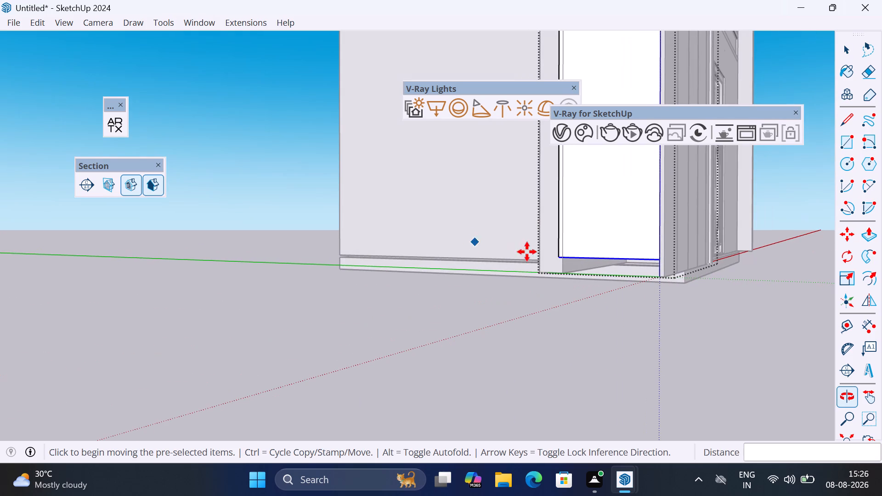
{"action": "scroll", "coordinate": [702, 272], "scroll_direction": "up", "scroll_amount": 2}
{"action": "middle_click_drag", "start_coordinate": [702, 270], "coordinate": [703, 238]}
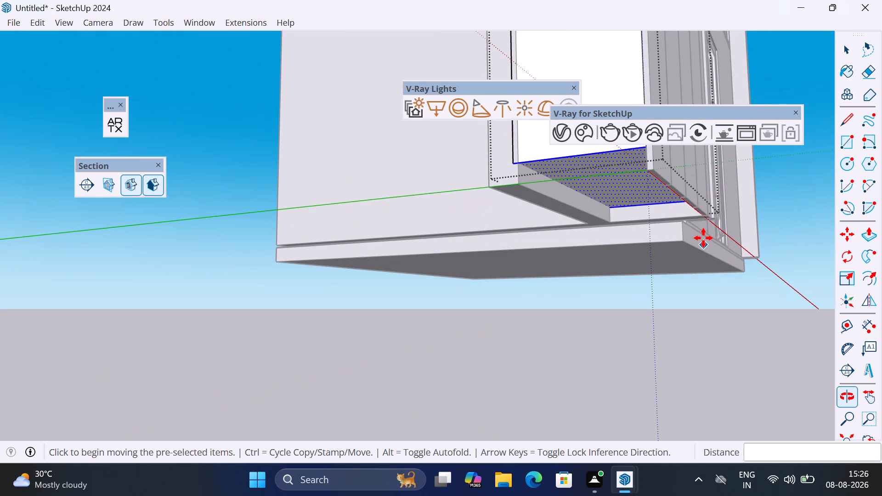
{"action": "scroll", "coordinate": [693, 234], "scroll_direction": "up", "scroll_amount": 2}
{"action": "middle_click_drag", "start_coordinate": [693, 234], "coordinate": [667, 253]}
{"action": "key", "text": "space"}
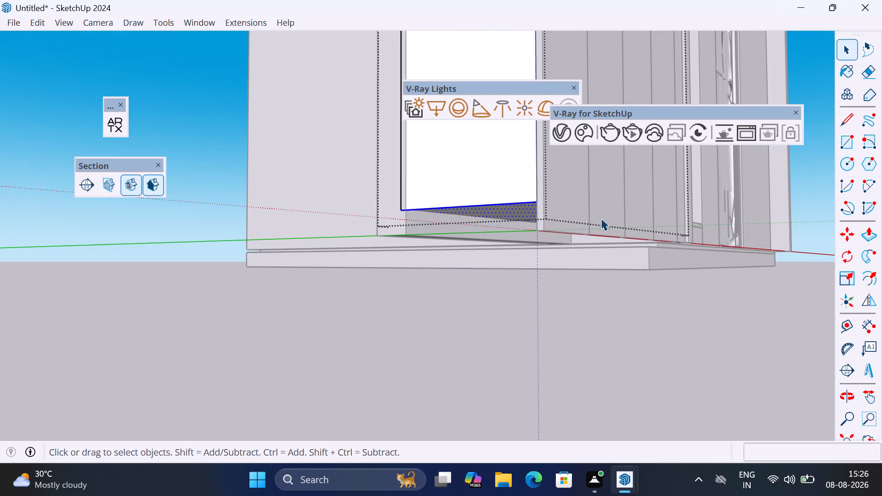
Inside the lower shutters' group, select the bottom geometry and move it up 3 15/16" to align with the raised unit's underside.
{"action": "double_click", "coordinate": [597, 217]}
{"action": "middle_click_drag", "start_coordinate": [671, 209], "coordinate": [552, 210]}
{"action": "scroll", "coordinate": [534, 211], "scroll_direction": "down", "scroll_amount": 4}
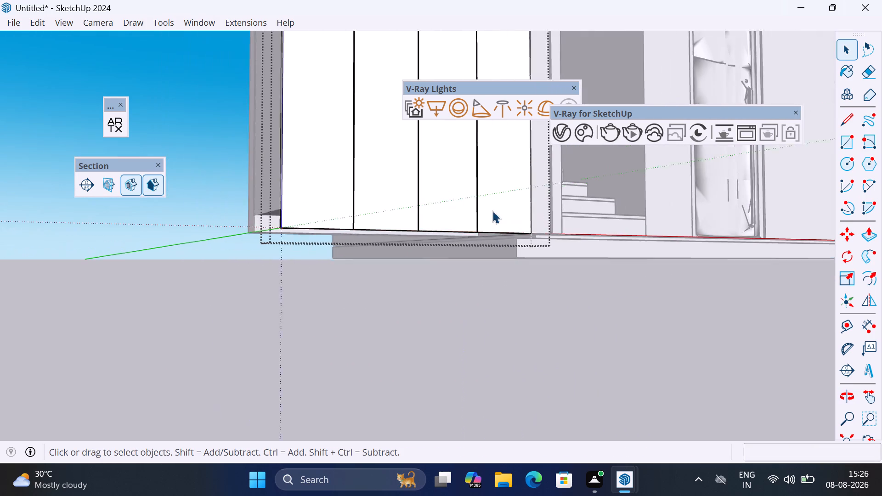
{"action": "left_click_drag", "start_coordinate": [278, 205], "coordinate": [580, 268]}
{"action": "scroll", "coordinate": [284, 236], "scroll_direction": "up", "scroll_amount": 6}
{"action": "middle_click_drag", "start_coordinate": [329, 227], "coordinate": [334, 229]}
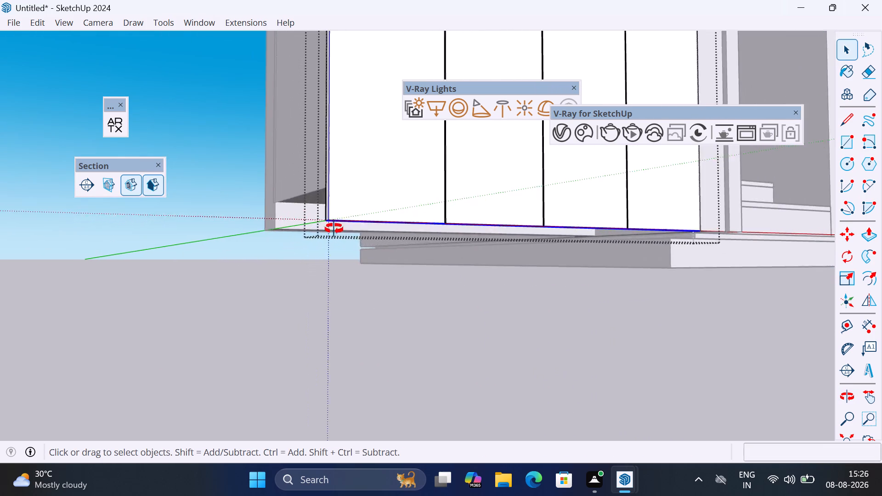
{"action": "middle_click_drag", "start_coordinate": [334, 229], "coordinate": [454, 254]}
{"action": "scroll", "coordinate": [702, 294], "scroll_direction": "up", "scroll_amount": 5}
{"action": "scroll", "coordinate": [594, 265], "scroll_direction": "up", "scroll_amount": 3}
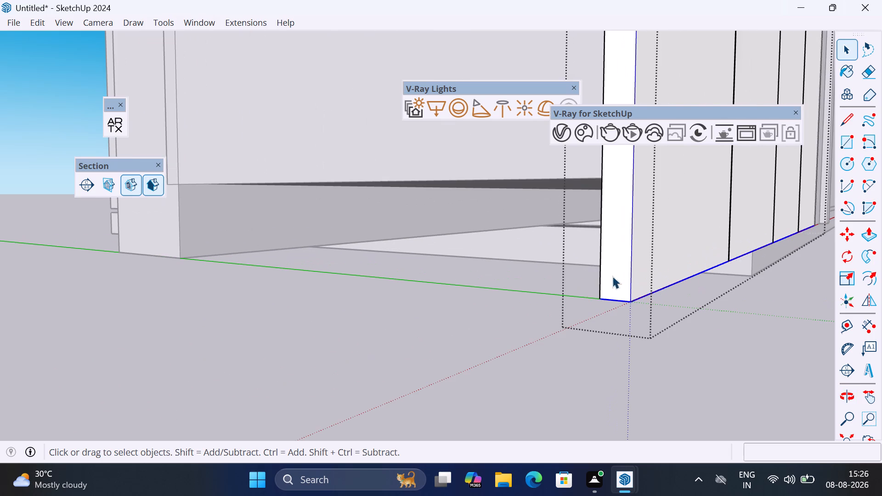
{"action": "key", "text": "m"}
{"action": "left_click", "coordinate": [600, 299]}
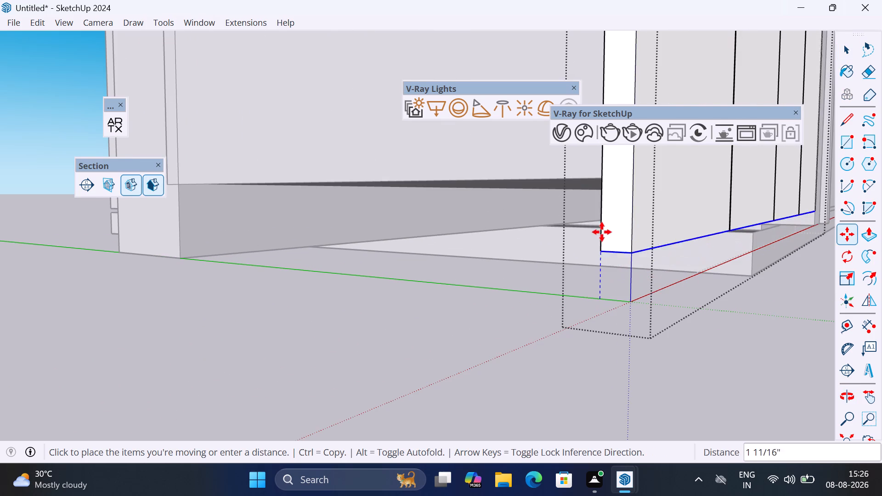
{"action": "left_click", "coordinate": [599, 178]}
{"action": "scroll", "coordinate": [537, 213], "scroll_direction": "down", "scroll_amount": 6}
{"action": "key", "text": "space"}
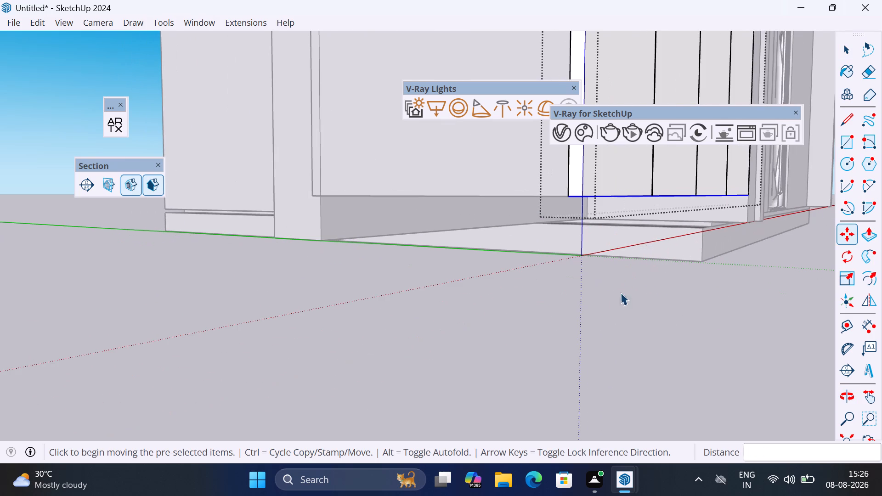
{"action": "left_click", "coordinate": [593, 303]}
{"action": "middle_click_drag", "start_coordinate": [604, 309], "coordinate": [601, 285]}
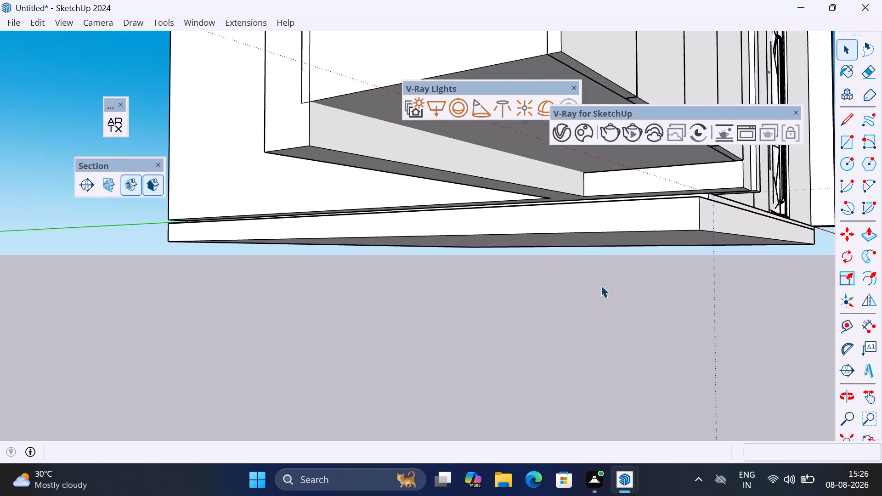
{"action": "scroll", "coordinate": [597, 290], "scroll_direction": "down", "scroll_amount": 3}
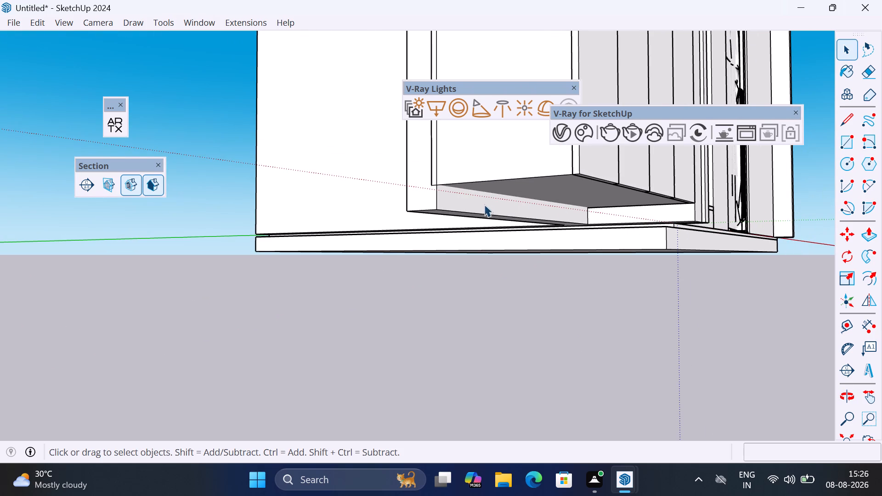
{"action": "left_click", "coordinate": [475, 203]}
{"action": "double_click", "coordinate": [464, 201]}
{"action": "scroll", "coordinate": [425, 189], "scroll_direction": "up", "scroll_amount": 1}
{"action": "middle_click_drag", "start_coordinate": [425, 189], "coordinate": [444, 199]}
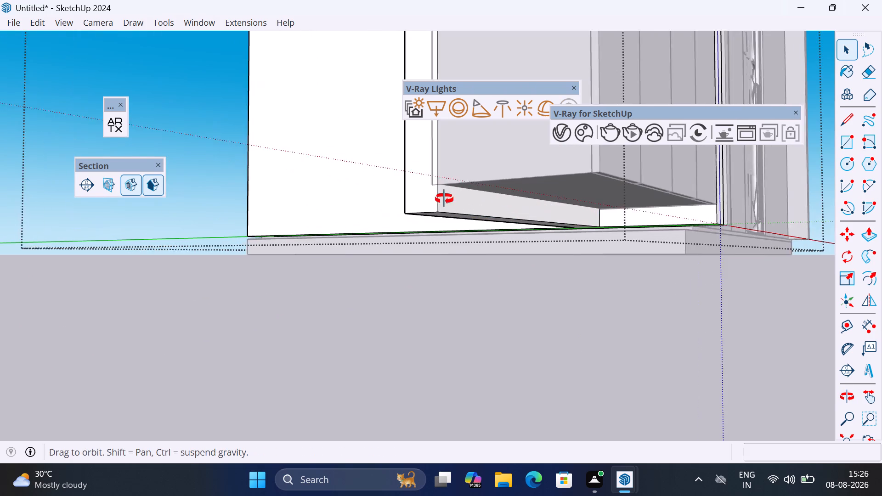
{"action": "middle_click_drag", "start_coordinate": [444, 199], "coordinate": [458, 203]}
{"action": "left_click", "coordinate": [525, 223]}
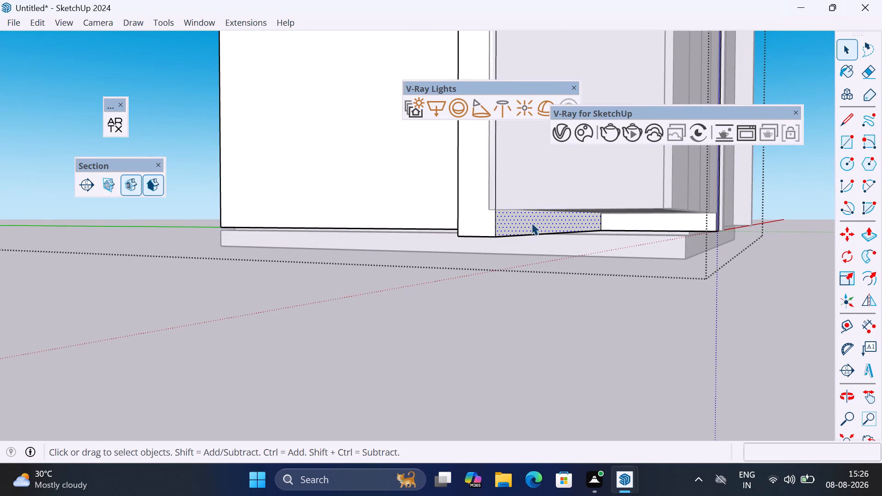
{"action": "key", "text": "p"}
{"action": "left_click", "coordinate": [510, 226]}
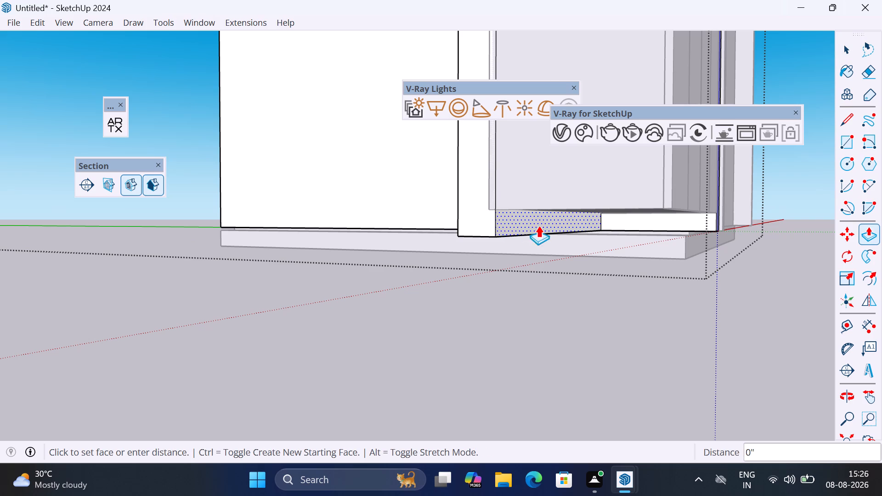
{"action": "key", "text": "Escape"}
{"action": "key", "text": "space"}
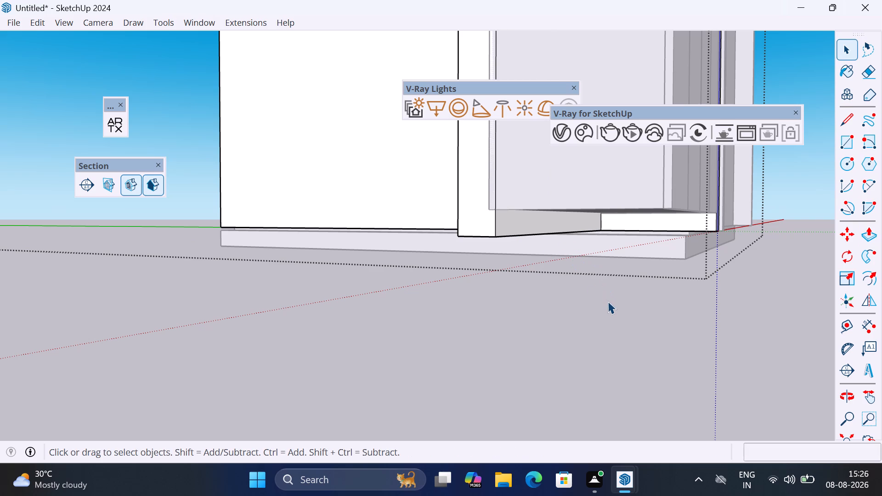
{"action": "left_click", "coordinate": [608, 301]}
Create a new empty group and draw a horizontal 5' 2 3/8" by 2' 1" base rectangle beneath the raised shelving unit.
{"action": "right_click", "coordinate": [468, 307]}
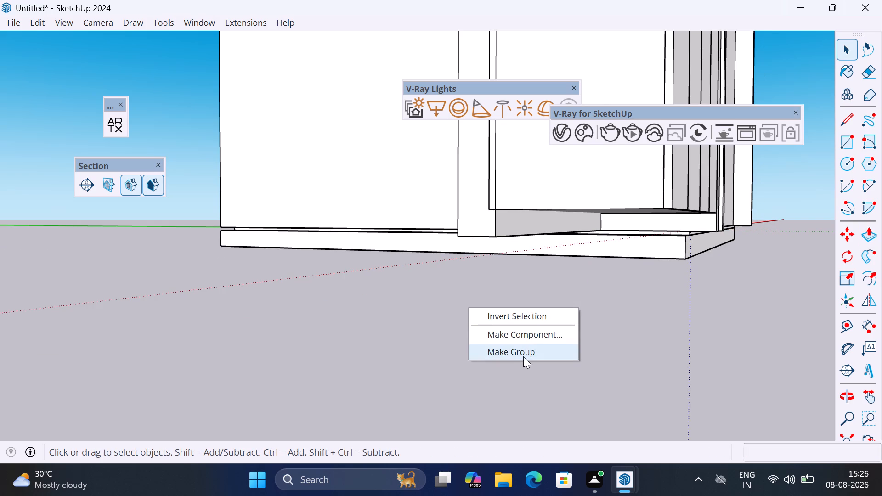
{"action": "left_click", "coordinate": [523, 356]}
{"action": "scroll", "coordinate": [575, 265], "scroll_direction": "up", "scroll_amount": 1}
{"action": "middle_click_drag", "start_coordinate": [576, 264], "coordinate": [569, 245]}
{"action": "scroll", "coordinate": [679, 193], "scroll_direction": "up", "scroll_amount": 1}
{"action": "middle_click_drag", "start_coordinate": [679, 193], "coordinate": [688, 213]}
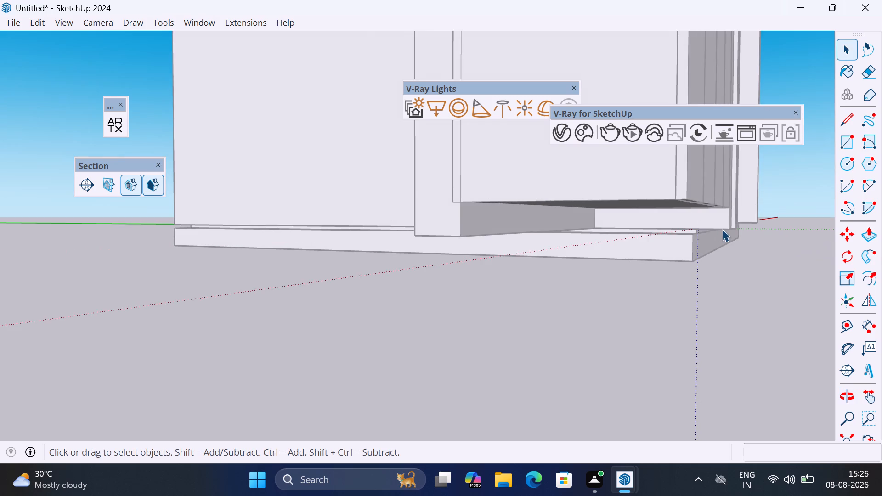
{"action": "scroll", "coordinate": [727, 230], "scroll_direction": "up", "scroll_amount": 4}
{"action": "key", "text": "r"}
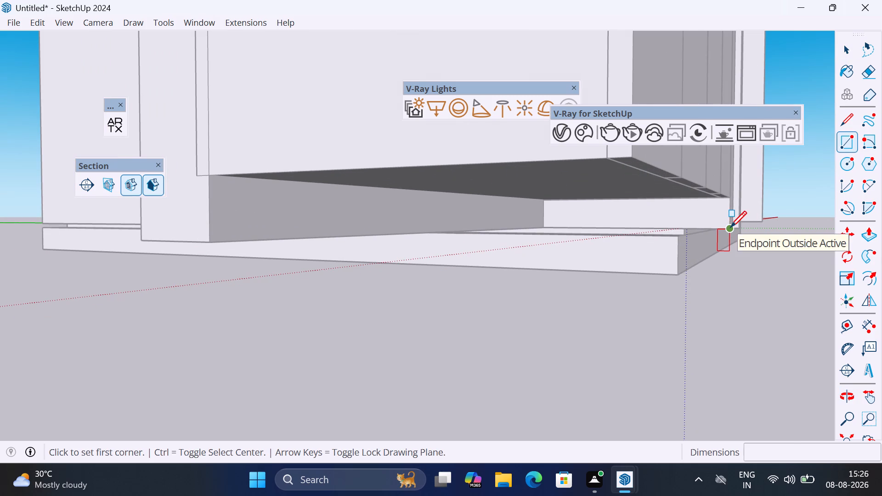
{"action": "left_click", "coordinate": [730, 227]}
{"action": "key", "text": "Up"}
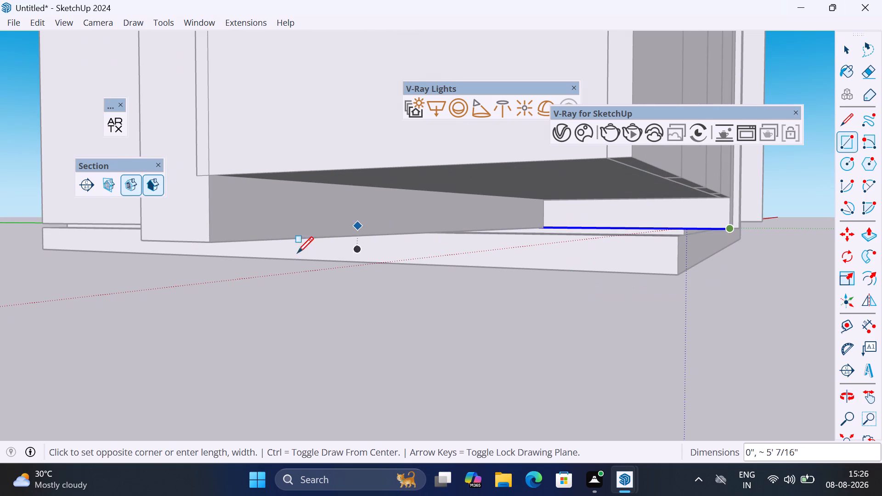
{"action": "scroll", "coordinate": [476, 221], "scroll_direction": "down", "scroll_amount": 4}
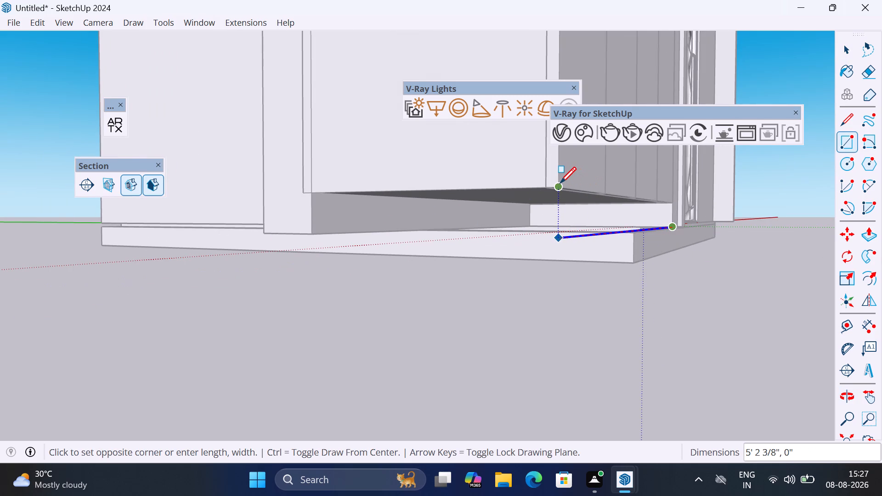
{"action": "left_click", "coordinate": [560, 183]}
{"action": "middle_click_drag", "start_coordinate": [582, 214], "coordinate": [588, 242]}
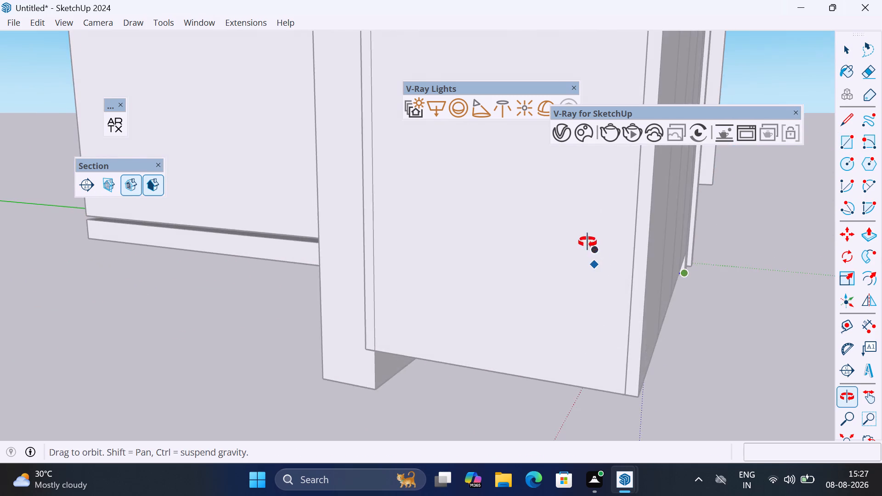
{"action": "middle_click_drag", "start_coordinate": [588, 242], "coordinate": [561, 203]}
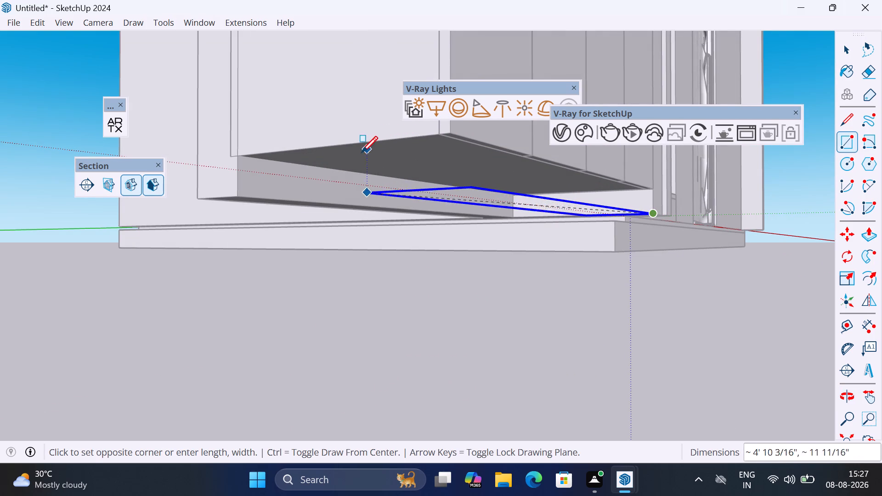
{"action": "left_click", "coordinate": [238, 154]}
Push/Pull the base rectangle up to the underside of the raised shelving unit to form a solid plinth.
{"action": "middle_click_drag", "start_coordinate": [325, 186], "coordinate": [406, 264]}
{"action": "scroll", "coordinate": [332, 195], "scroll_direction": "up", "scroll_amount": 1}
{"action": "scroll", "coordinate": [413, 221], "scroll_direction": "down", "scroll_amount": 4}
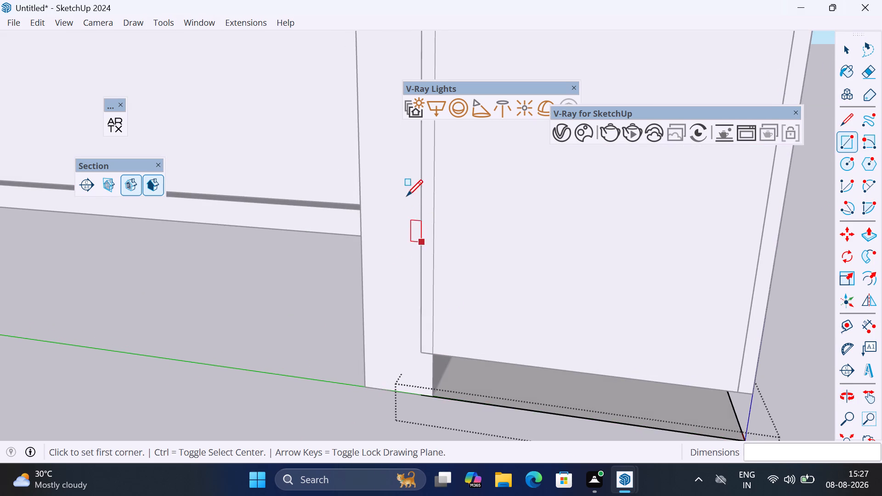
{"action": "scroll", "coordinate": [407, 196], "scroll_direction": "down", "scroll_amount": 2}
{"action": "scroll", "coordinate": [627, 341], "scroll_direction": "up", "scroll_amount": 9}
{"action": "middle_click_drag", "start_coordinate": [628, 353], "coordinate": [593, 330]}
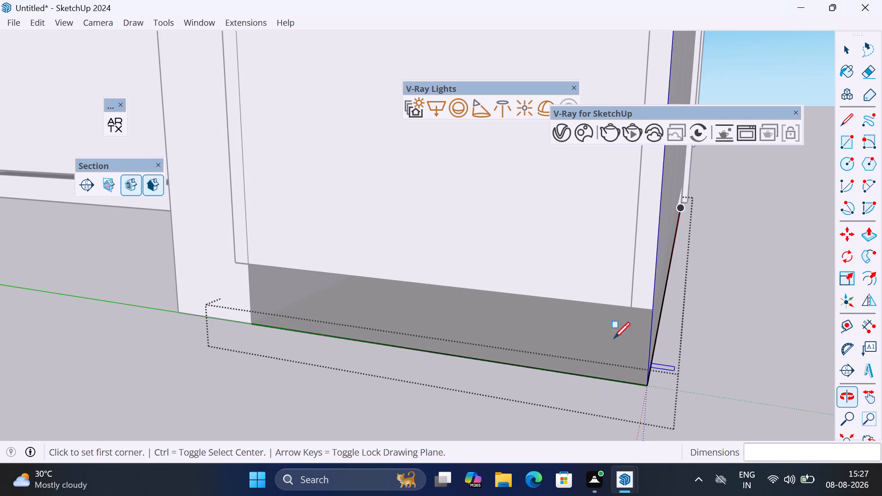
{"action": "key", "text": "p"}
{"action": "left_click", "coordinate": [625, 361]}
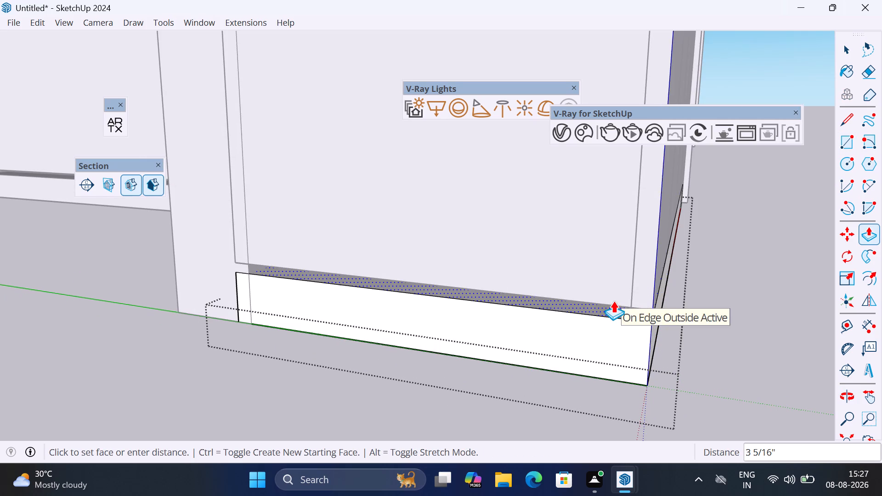
{"action": "left_click", "coordinate": [599, 301]}
Push/Pull the plinth's face below the shutters inward 1" to recess it, and exit the group's editing.
{"action": "scroll", "coordinate": [652, 332], "scroll_direction": "up", "scroll_amount": 3}
{"action": "middle_click_drag", "start_coordinate": [652, 332], "coordinate": [615, 317]}
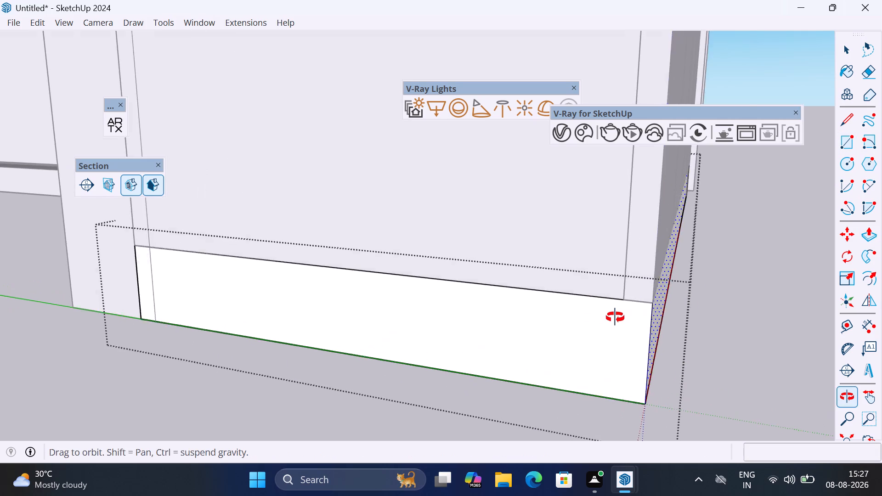
{"action": "middle_click_drag", "start_coordinate": [615, 317], "coordinate": [614, 317]}
{"action": "middle_click", "coordinate": [614, 317]}
{"action": "left_click", "coordinate": [657, 327]}
{"action": "left_click", "coordinate": [617, 293]}
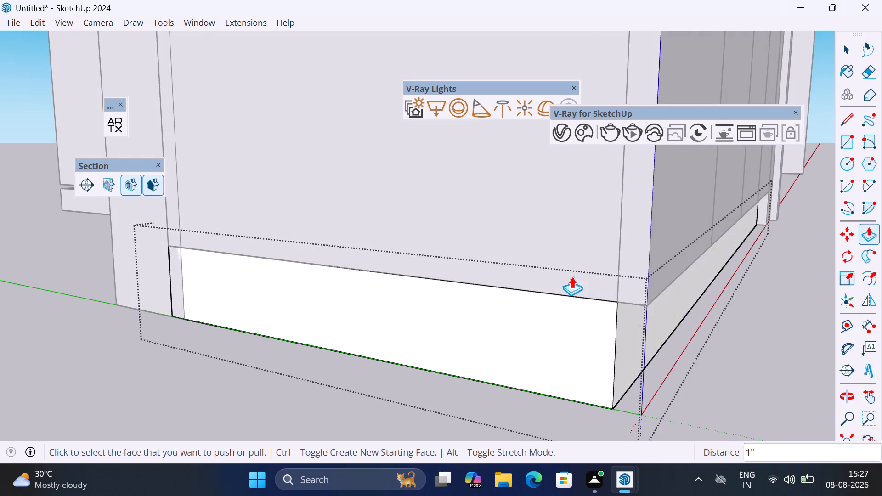
{"action": "scroll", "coordinate": [532, 267], "scroll_direction": "down", "scroll_amount": 12}
{"action": "key", "text": "space"}
{"action": "left_click", "coordinate": [727, 357]}
Open the floor slab's group and Push/Pull its side face out 5' 2 3/8" to the shelving unit's outer corner.
{"action": "scroll", "coordinate": [536, 307], "scroll_direction": "down", "scroll_amount": 7}
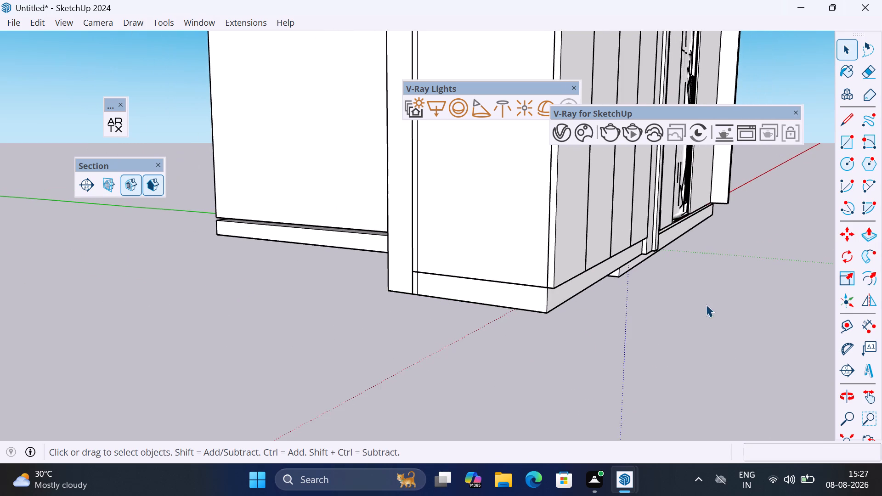
{"action": "middle_click_drag", "start_coordinate": [634, 308], "coordinate": [520, 305]}
{"action": "middle_click_drag", "start_coordinate": [517, 305], "coordinate": [511, 305]}
{"action": "scroll", "coordinate": [495, 302], "scroll_direction": "down", "scroll_amount": 12}
{"action": "scroll", "coordinate": [520, 290], "scroll_direction": "up", "scroll_amount": 2}
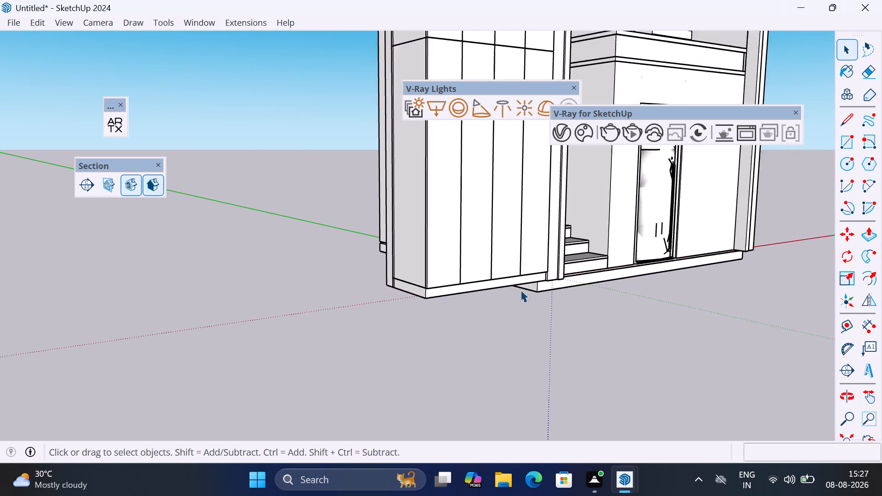
{"action": "middle_click_drag", "start_coordinate": [520, 290], "coordinate": [617, 222]}
{"action": "scroll", "coordinate": [520, 290], "scroll_direction": "up", "scroll_amount": 1}
{"action": "scroll", "coordinate": [591, 237], "scroll_direction": "up", "scroll_amount": 4}
{"action": "double_click", "coordinate": [590, 229]}
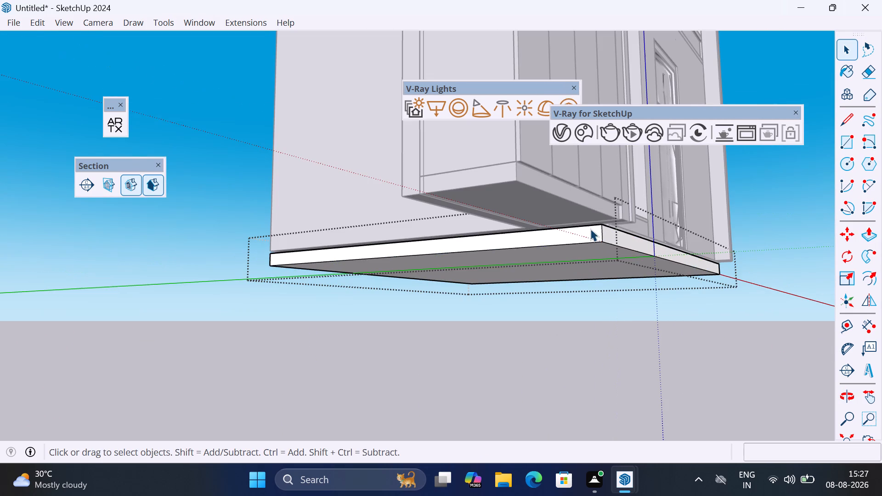
{"action": "left_click", "coordinate": [589, 230]}
{"action": "left_click", "coordinate": [588, 230]}
{"action": "key", "text": "p"}
{"action": "left_click", "coordinate": [583, 231]}
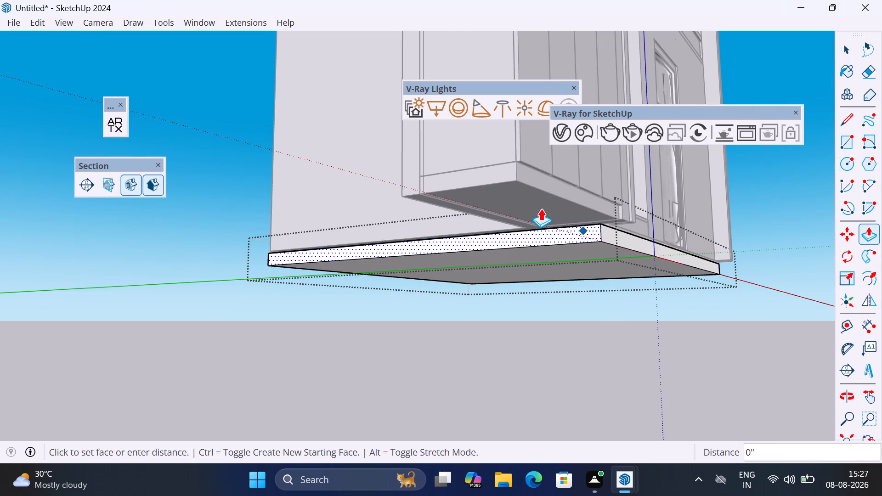
{"action": "left_click", "coordinate": [500, 155]}
Push/Pull the floor slab's front face outward about 13' 1 11/16" in front of the elevation.
{"action": "scroll", "coordinate": [568, 206], "scroll_direction": "up", "scroll_amount": 3}
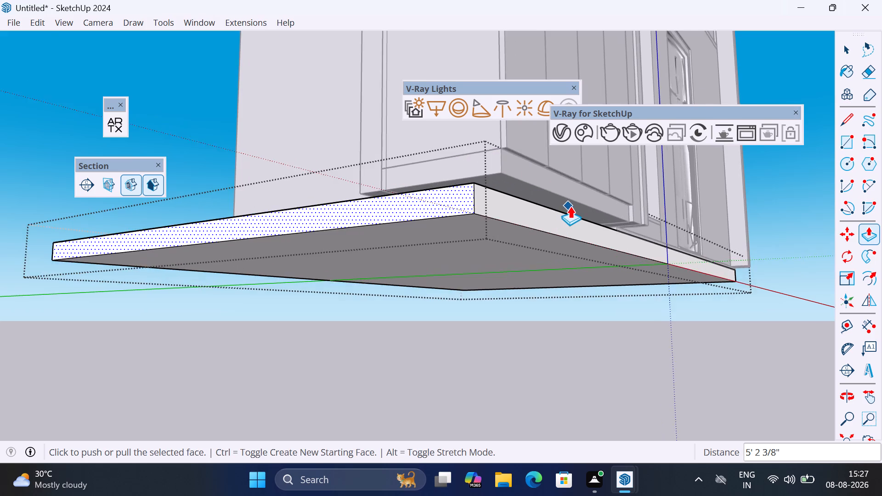
{"action": "middle_click_drag", "start_coordinate": [572, 201], "coordinate": [587, 179]}
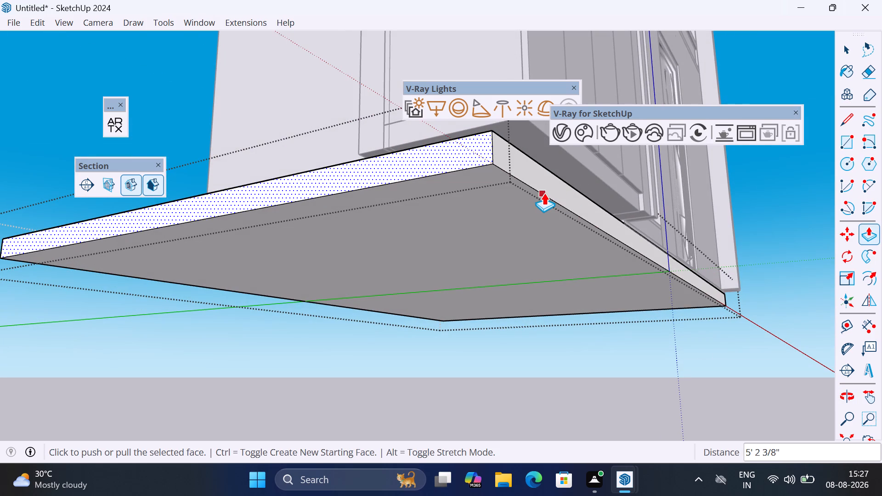
{"action": "key", "text": "Escape"}
{"action": "left_click", "coordinate": [545, 186]}
{"action": "scroll", "coordinate": [573, 214], "scroll_direction": "down", "scroll_amount": 12}
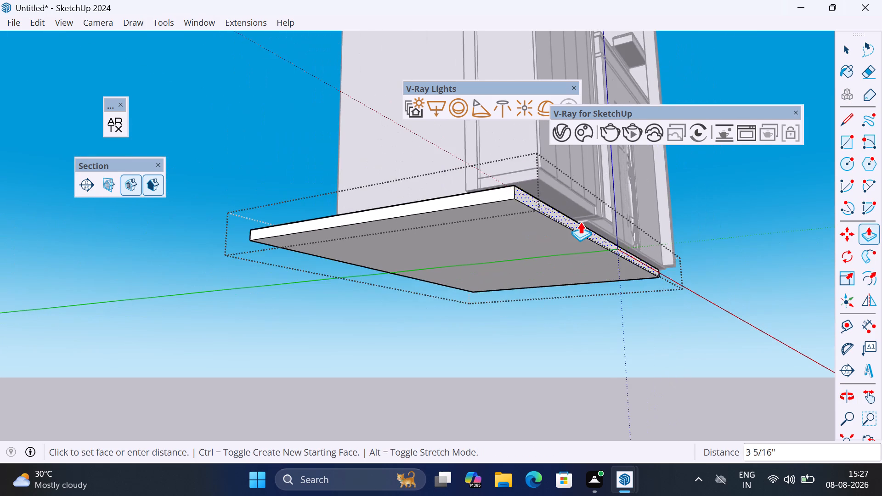
{"action": "scroll", "coordinate": [580, 222], "scroll_direction": "down", "scroll_amount": 13}
{"action": "scroll", "coordinate": [626, 229], "scroll_direction": "down", "scroll_amount": 3}
{"action": "left_click", "coordinate": [740, 219]}
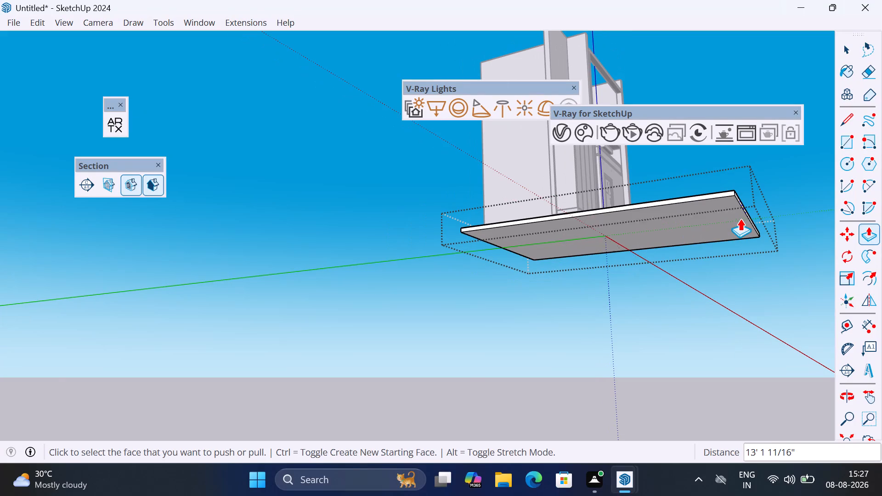
Push/Pull the slab's side face about 9' 3/16" farther out past the shelving unit, and exit the group's editing.
{"action": "middle_click_drag", "start_coordinate": [639, 203], "coordinate": [559, 320]}
{"action": "scroll", "coordinate": [544, 303], "scroll_direction": "up", "scroll_amount": 5}
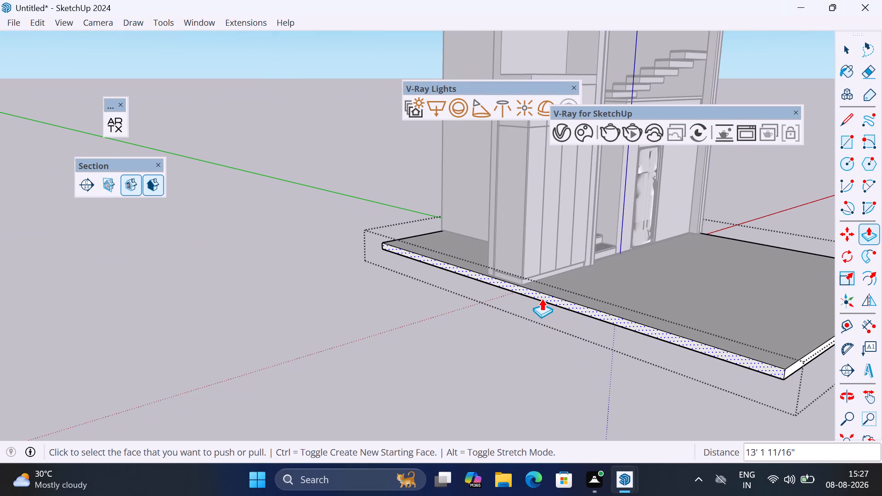
{"action": "left_click", "coordinate": [541, 298]}
{"action": "left_click", "coordinate": [393, 323]}
{"action": "scroll", "coordinate": [446, 273], "scroll_direction": "down", "scroll_amount": 6}
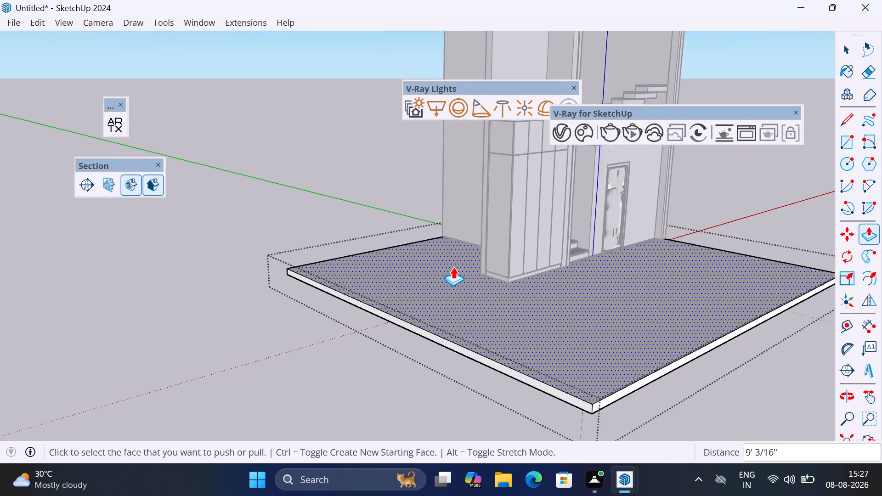
{"action": "key", "text": "Escape"}
{"action": "scroll", "coordinate": [467, 272], "scroll_direction": "down", "scroll_amount": 5}
{"action": "key", "text": "space"}
{"action": "left_click", "coordinate": [761, 289]}
{"action": "middle_click_drag", "start_coordinate": [734, 276], "coordinate": [550, 296]}
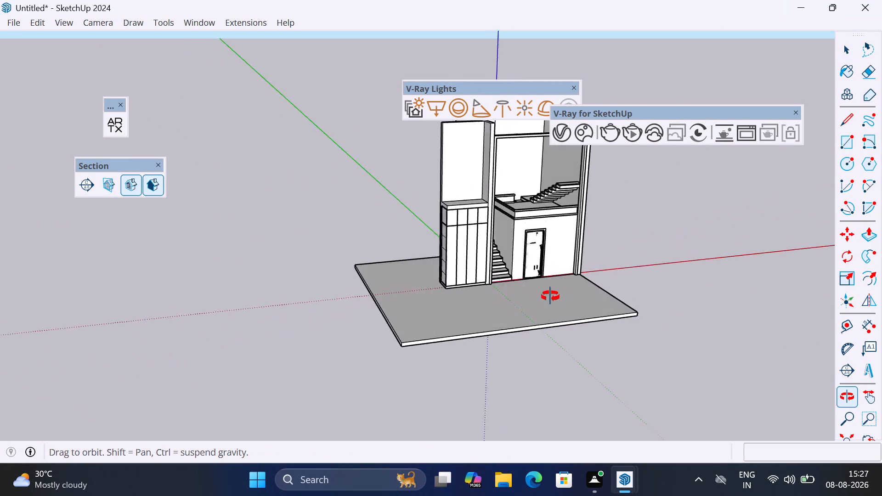
{"action": "middle_click_drag", "start_coordinate": [550, 296], "coordinate": [413, 278]}
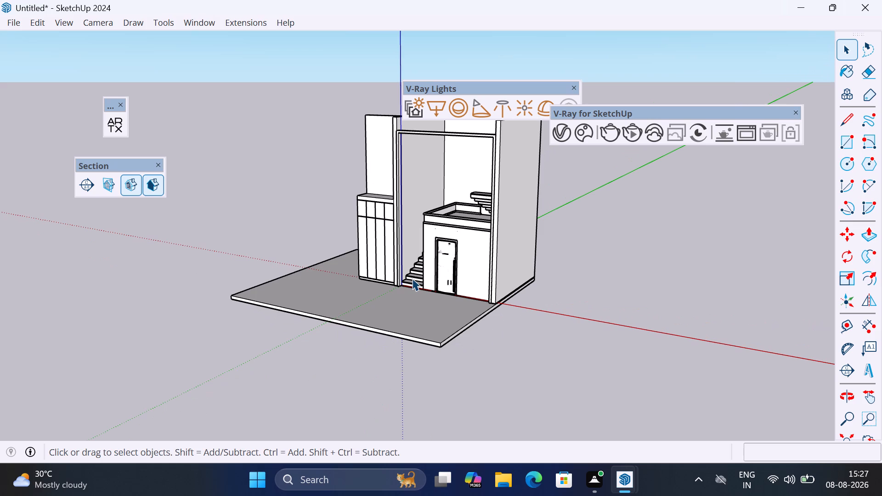
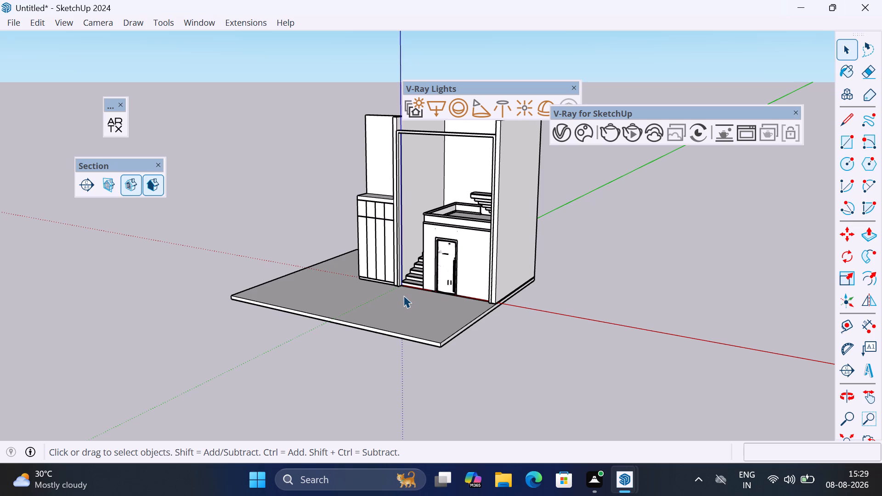
Examine the building's front elevation, shelving unit and stair enclosure from several angles, including from above.
{"action": "scroll", "coordinate": [403, 295], "scroll_direction": "up", "scroll_amount": 1}
{"action": "middle_click_drag", "start_coordinate": [403, 295], "coordinate": [635, 311]}
{"action": "middle_click", "coordinate": [635, 311]}
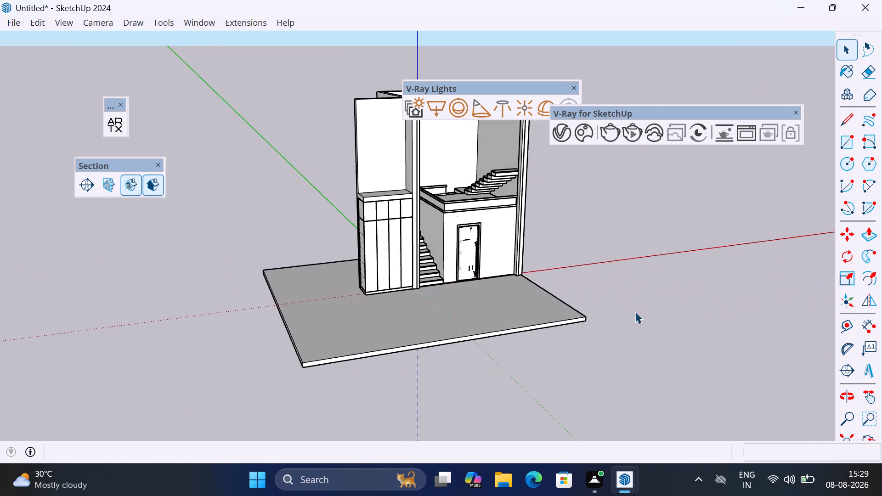
{"action": "scroll", "coordinate": [404, 311], "scroll_direction": "down", "scroll_amount": 1}
{"action": "scroll", "coordinate": [370, 225], "scroll_direction": "up", "scroll_amount": 7}
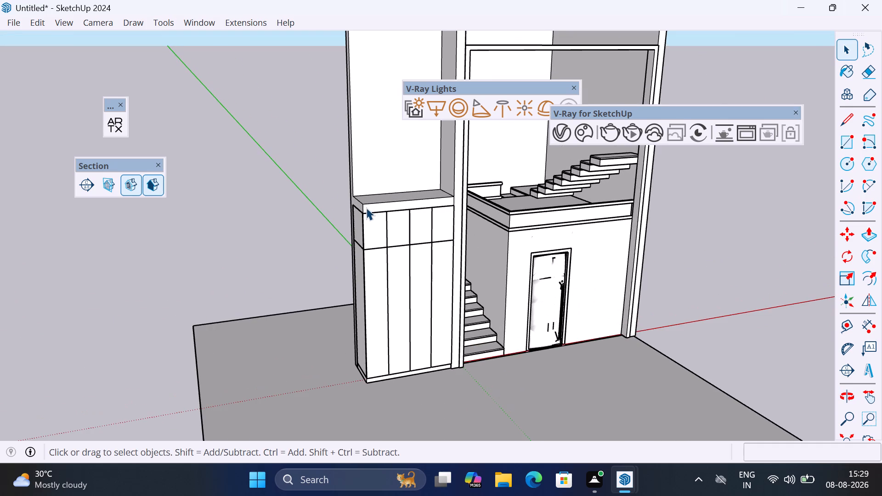
{"action": "middle_click", "coordinate": [366, 208]}
{"action": "scroll", "coordinate": [374, 187], "scroll_direction": "down", "scroll_amount": 4}
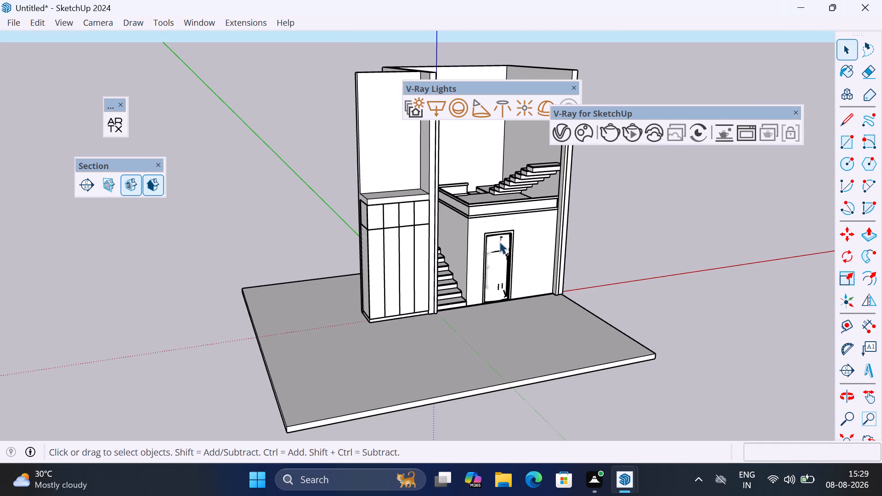
{"action": "middle_click_drag", "start_coordinate": [489, 246], "coordinate": [325, 233]}
{"action": "scroll", "coordinate": [380, 247], "scroll_direction": "up", "scroll_amount": 1}
{"action": "middle_click", "coordinate": [325, 233]}
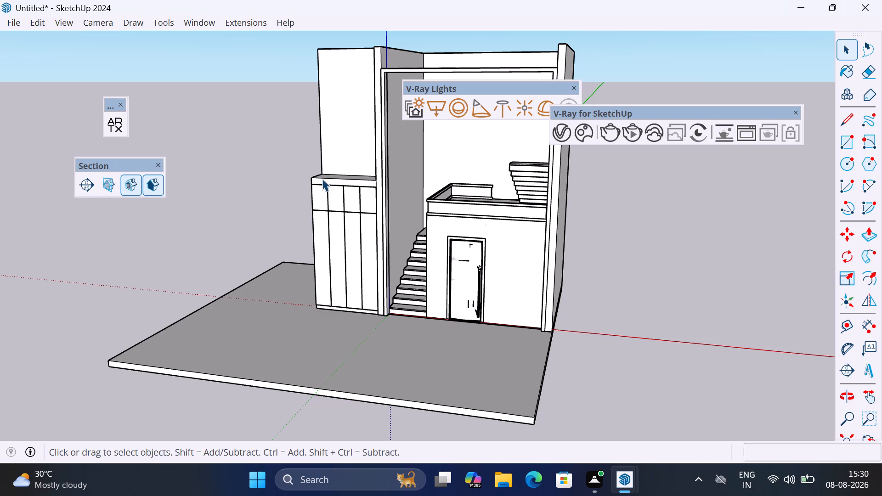
{"action": "scroll", "coordinate": [368, 204], "scroll_direction": "down", "scroll_amount": 2}
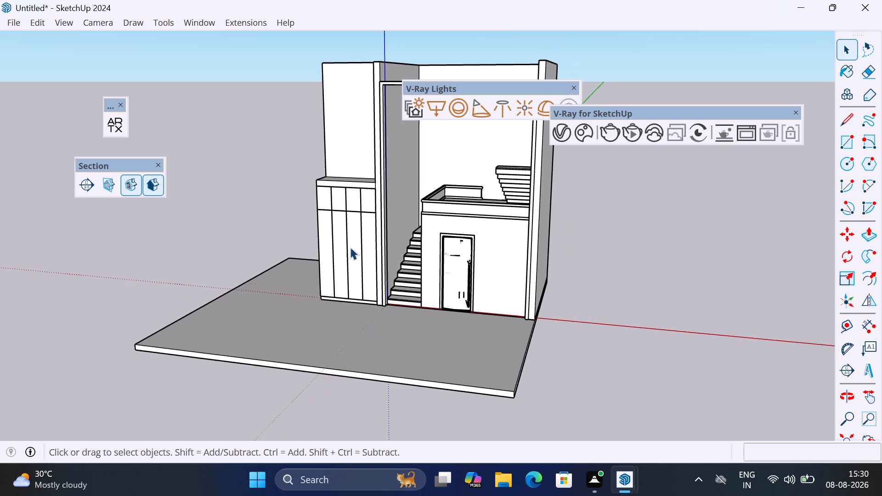
{"action": "scroll", "coordinate": [350, 247], "scroll_direction": "down", "scroll_amount": 1}
{"action": "scroll", "coordinate": [463, 240], "scroll_direction": "up", "scroll_amount": 5}
{"action": "middle_click_drag", "start_coordinate": [592, 265], "coordinate": [728, 277]}
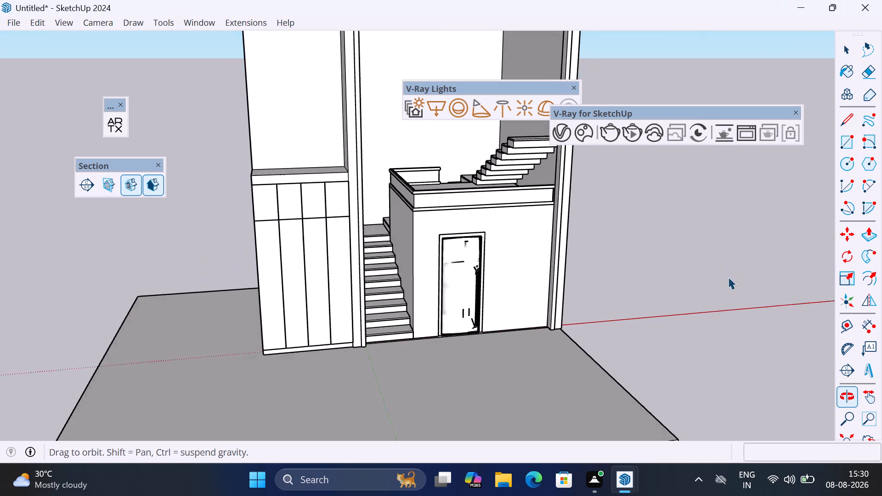
{"action": "scroll", "coordinate": [644, 303], "scroll_direction": "down", "scroll_amount": 4}
{"action": "scroll", "coordinate": [527, 194], "scroll_direction": "up", "scroll_amount": 3}
{"action": "scroll", "coordinate": [484, 221], "scroll_direction": "up", "scroll_amount": 2}
{"action": "middle_click_drag", "start_coordinate": [484, 221], "coordinate": [499, 219]}
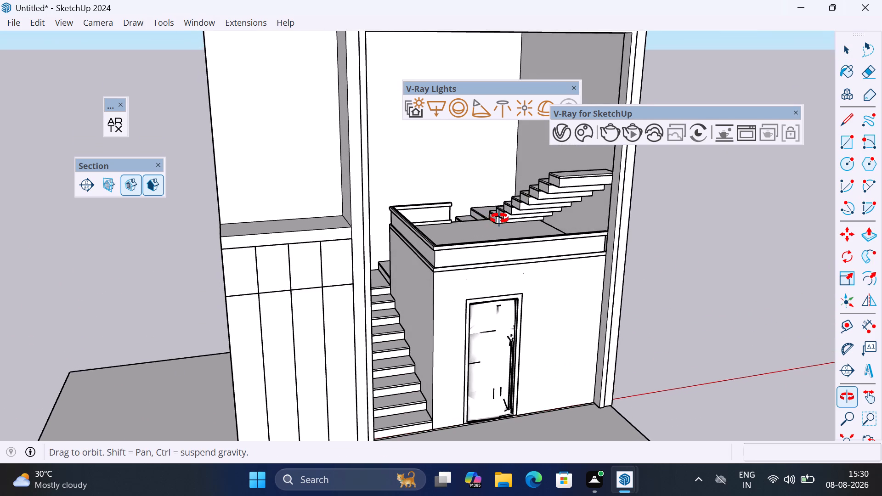
{"action": "middle_click_drag", "start_coordinate": [499, 219], "coordinate": [499, 219]}
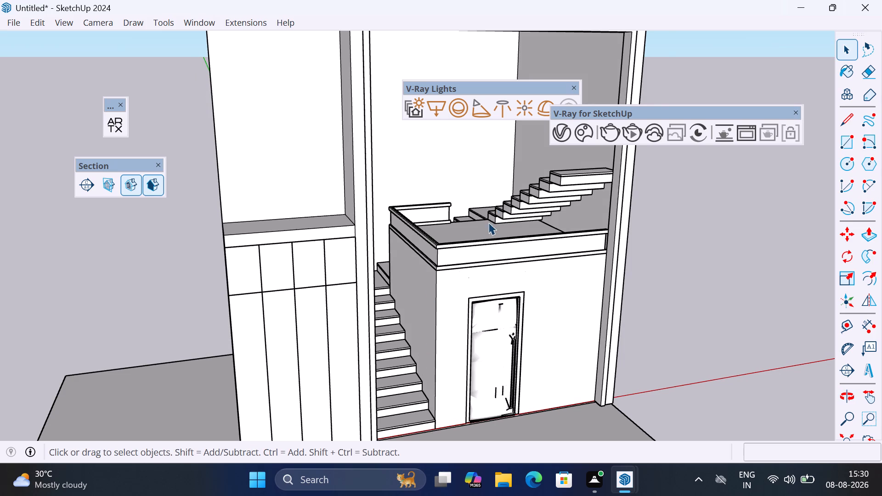
{"action": "middle_click_drag", "start_coordinate": [455, 231], "coordinate": [402, 230]}
{"action": "scroll", "coordinate": [450, 231], "scroll_direction": "up", "scroll_amount": 1}
{"action": "scroll", "coordinate": [510, 224], "scroll_direction": "down", "scroll_amount": 5}
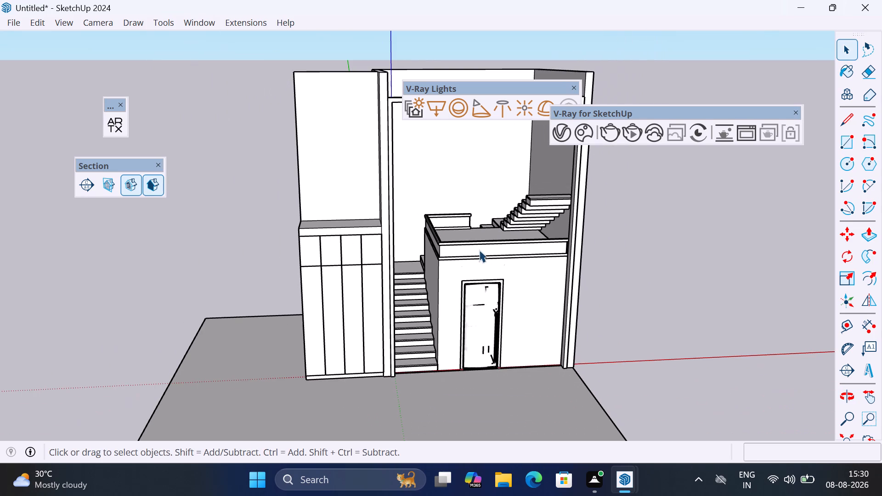
{"action": "scroll", "coordinate": [486, 244], "scroll_direction": "up", "scroll_amount": 1}
{"action": "middle_click_drag", "start_coordinate": [486, 244], "coordinate": [472, 284]}
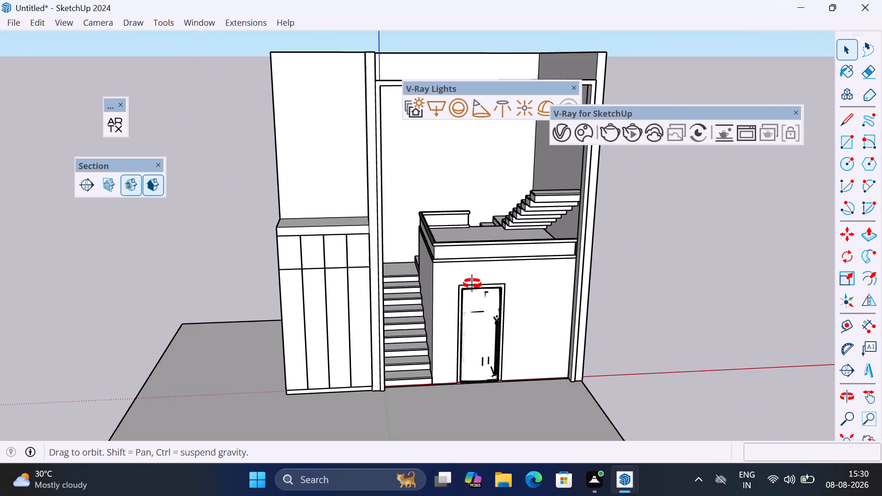
{"action": "middle_click_drag", "start_coordinate": [472, 284], "coordinate": [393, 495]}
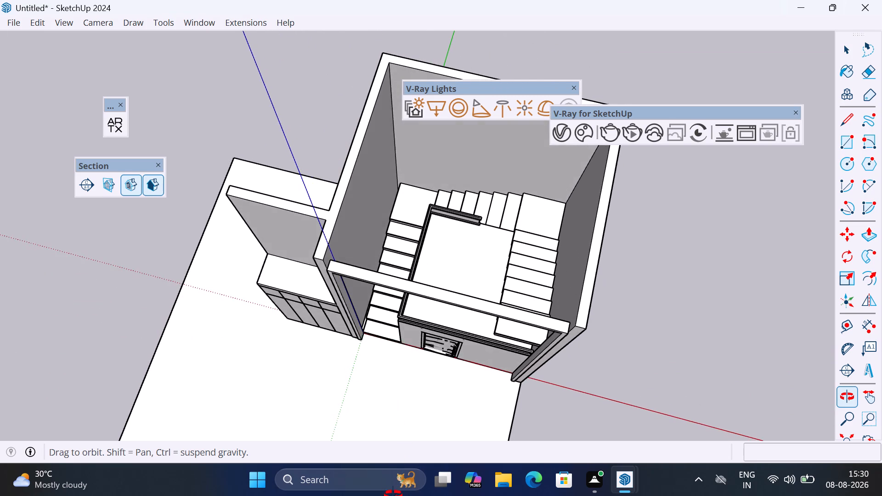
{"action": "middle_click_drag", "start_coordinate": [393, 495], "coordinate": [711, 413]}
{"action": "middle_click_drag", "start_coordinate": [408, 172], "coordinate": [531, 372]}
{"action": "scroll", "coordinate": [436, 281], "scroll_direction": "up", "scroll_amount": 1}
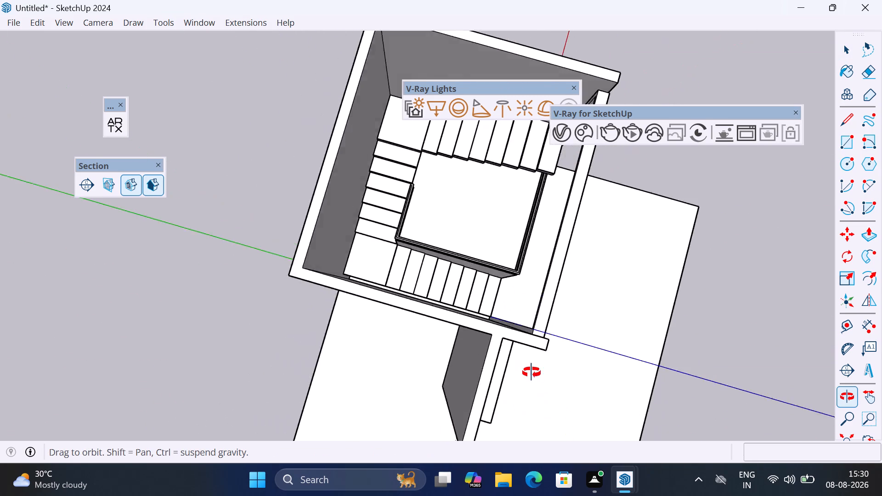
{"action": "middle_click_drag", "start_coordinate": [531, 372], "coordinate": [381, 112]}
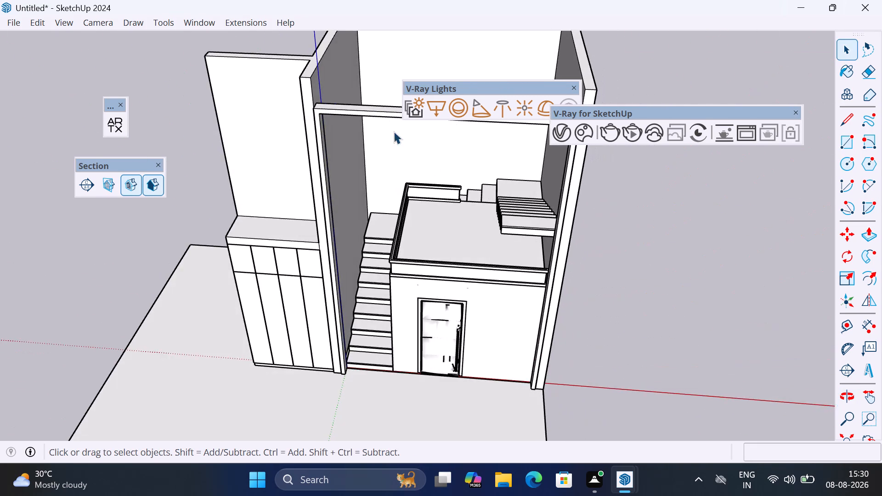
Delete the rectangular frame spanning the front opening between the two side walls.
{"action": "scroll", "coordinate": [486, 207], "scroll_direction": "down", "scroll_amount": 4}
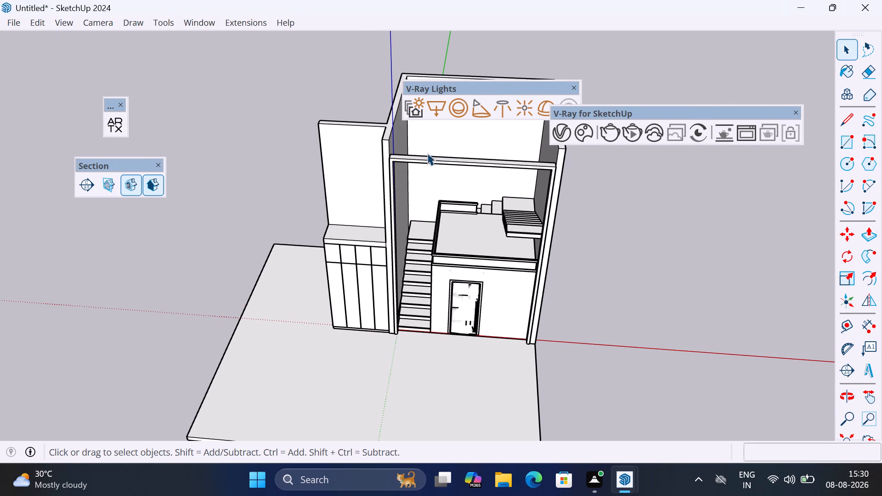
{"action": "left_click", "coordinate": [419, 159]}
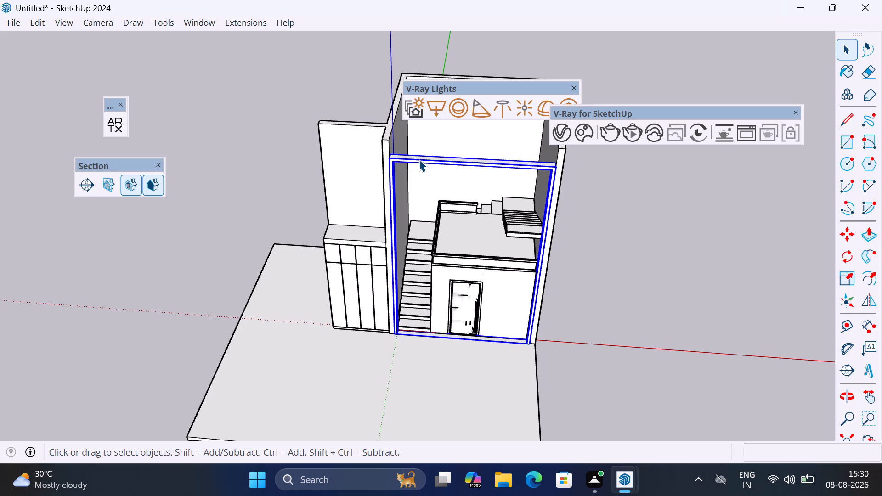
{"action": "key", "text": "Delete"}
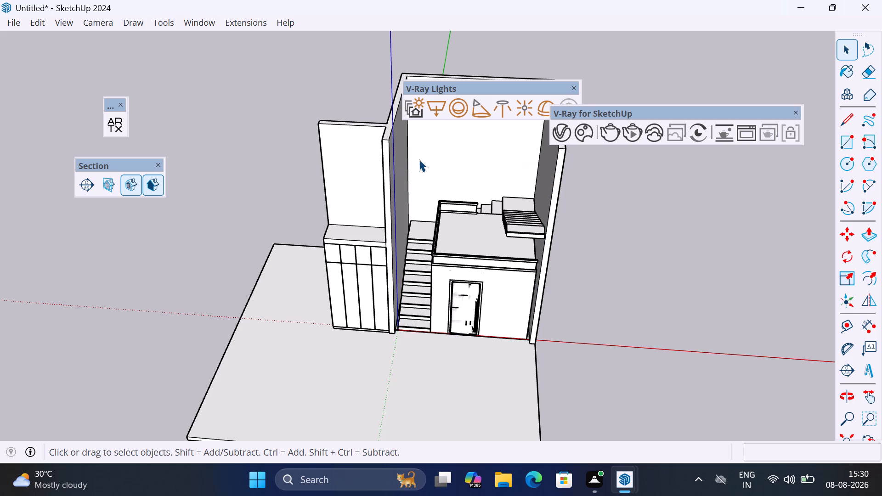
Delete the railing around the platform above the door: its panels, top rail and bottom rail.
{"action": "middle_click_drag", "start_coordinate": [507, 206], "coordinate": [409, 178]}
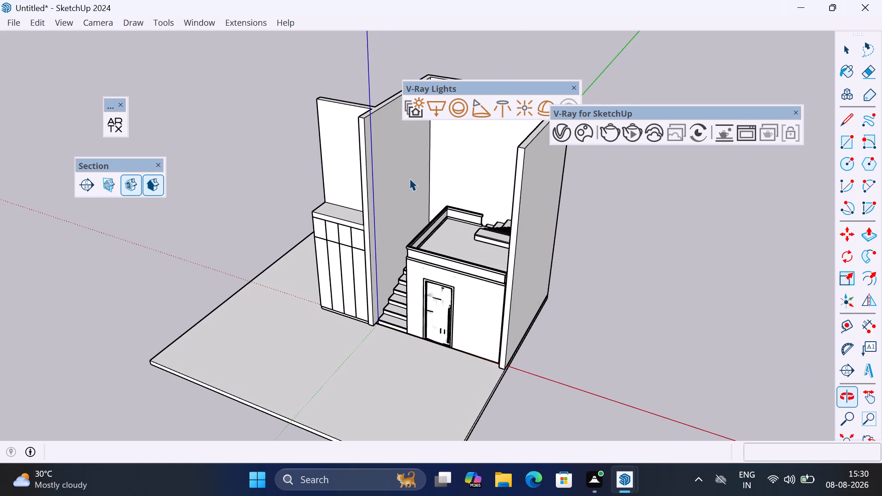
{"action": "scroll", "coordinate": [428, 281], "scroll_direction": "up", "scroll_amount": 4}
{"action": "middle_click_drag", "start_coordinate": [426, 278], "coordinate": [502, 245]}
{"action": "left_click", "coordinate": [461, 228]}
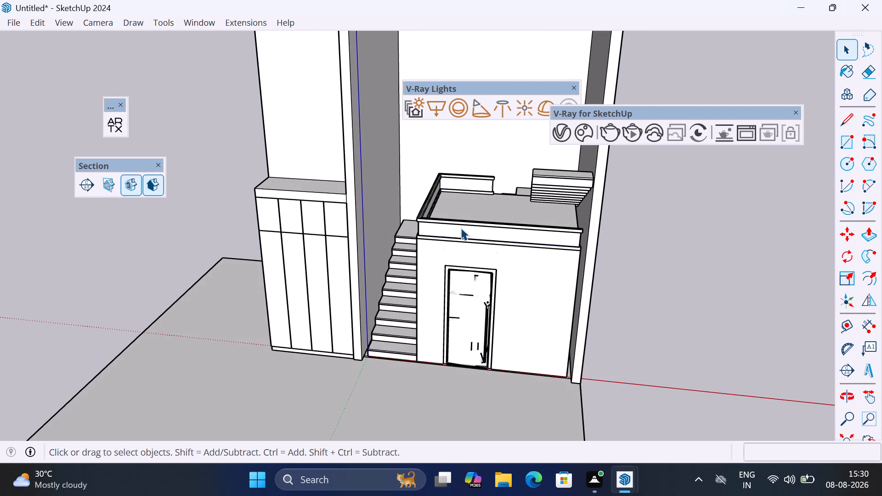
{"action": "key", "text": "Delete"}
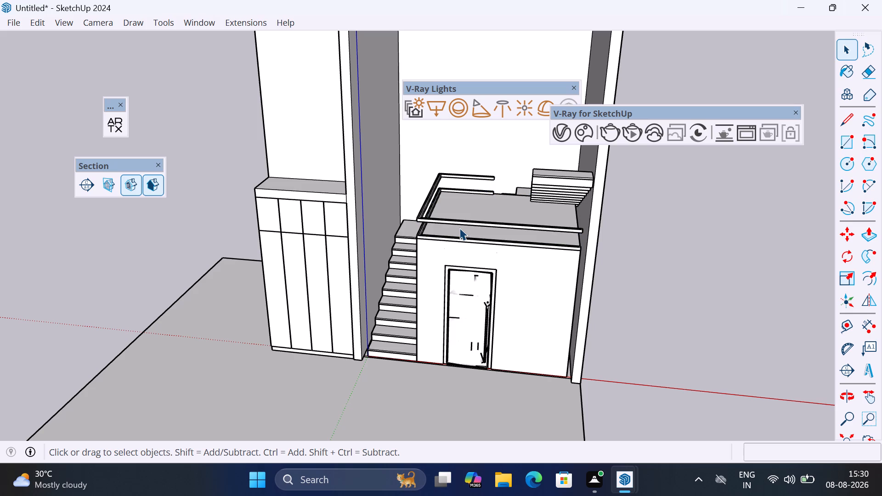
{"action": "left_click", "coordinate": [457, 223]}
{"action": "key", "text": "Delete"}
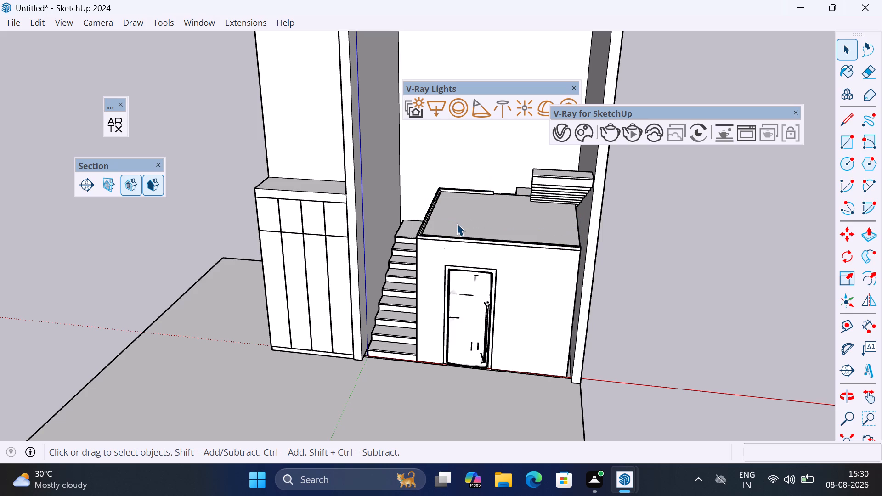
{"action": "scroll", "coordinate": [448, 217], "scroll_direction": "up", "scroll_amount": 8}
{"action": "scroll", "coordinate": [395, 251], "scroll_direction": "up", "scroll_amount": 2}
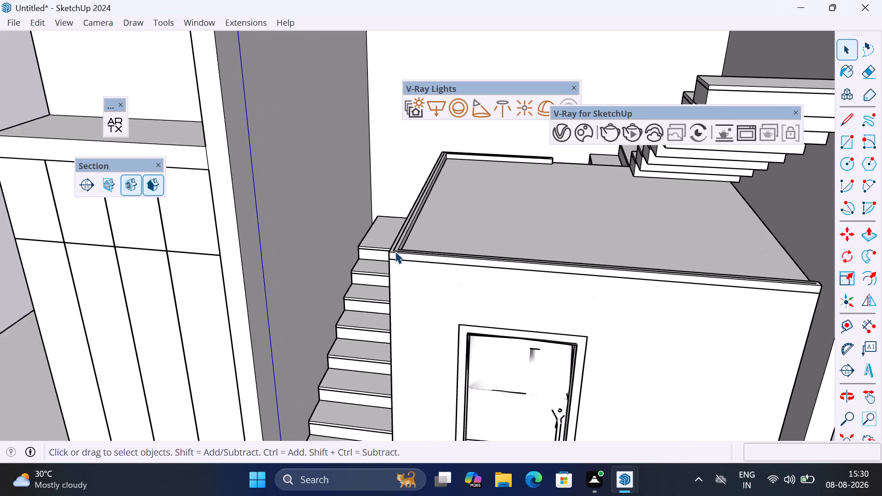
{"action": "scroll", "coordinate": [395, 251], "scroll_direction": "up", "scroll_amount": 2}
{"action": "left_click", "coordinate": [395, 251]}
{"action": "key", "text": "Delete"}
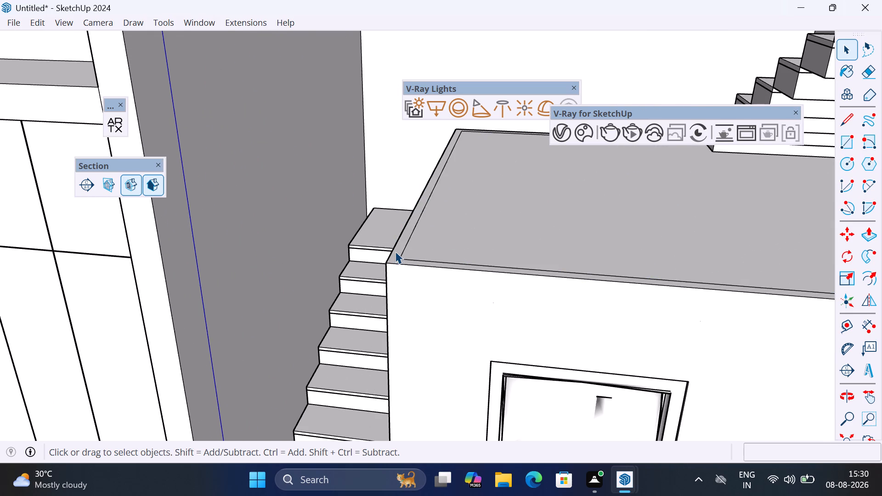
Examine the stair enclosure, platform and back wall from several angles.
{"action": "scroll", "coordinate": [395, 251], "scroll_direction": "down", "scroll_amount": 5}
{"action": "scroll", "coordinate": [453, 234], "scroll_direction": "down", "scroll_amount": 10}
{"action": "middle_click_drag", "start_coordinate": [586, 276], "coordinate": [568, 261]}
{"action": "scroll", "coordinate": [569, 276], "scroll_direction": "down", "scroll_amount": 4}
{"action": "scroll", "coordinate": [540, 369], "scroll_direction": "down", "scroll_amount": 6}
{"action": "scroll", "coordinate": [537, 193], "scroll_direction": "up", "scroll_amount": 5}
{"action": "scroll", "coordinate": [524, 242], "scroll_direction": "up", "scroll_amount": 5}
{"action": "middle_click_drag", "start_coordinate": [525, 241], "coordinate": [538, 216]}
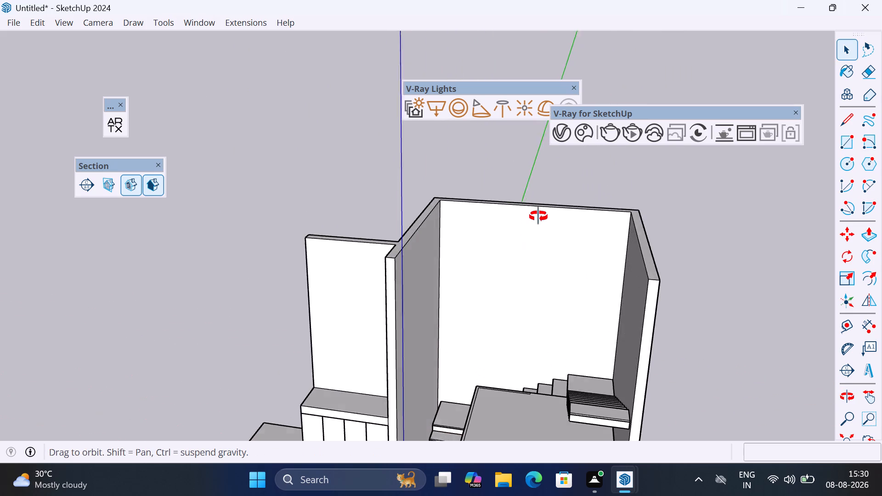
{"action": "middle_click_drag", "start_coordinate": [538, 216], "coordinate": [538, 164]}
{"action": "scroll", "coordinate": [538, 164], "scroll_direction": "down", "scroll_amount": 5}
{"action": "scroll", "coordinate": [500, 178], "scroll_direction": "down", "scroll_amount": 6}
{"action": "scroll", "coordinate": [562, 260], "scroll_direction": "up", "scroll_amount": 3}
{"action": "middle_click_drag", "start_coordinate": [575, 301], "coordinate": [609, 360]}
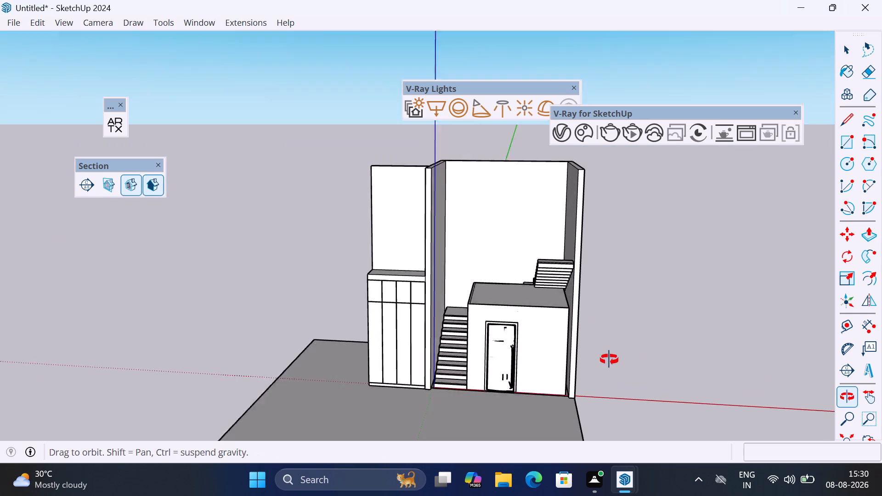
{"action": "middle_click_drag", "start_coordinate": [609, 360], "coordinate": [610, 360]}
{"action": "scroll", "coordinate": [530, 378], "scroll_direction": "up", "scroll_amount": 5}
{"action": "scroll", "coordinate": [493, 269], "scroll_direction": "up", "scroll_amount": 3}
{"action": "middle_click_drag", "start_coordinate": [503, 263], "coordinate": [554, 258]}
{"action": "scroll", "coordinate": [545, 259], "scroll_direction": "up", "scroll_amount": 1}
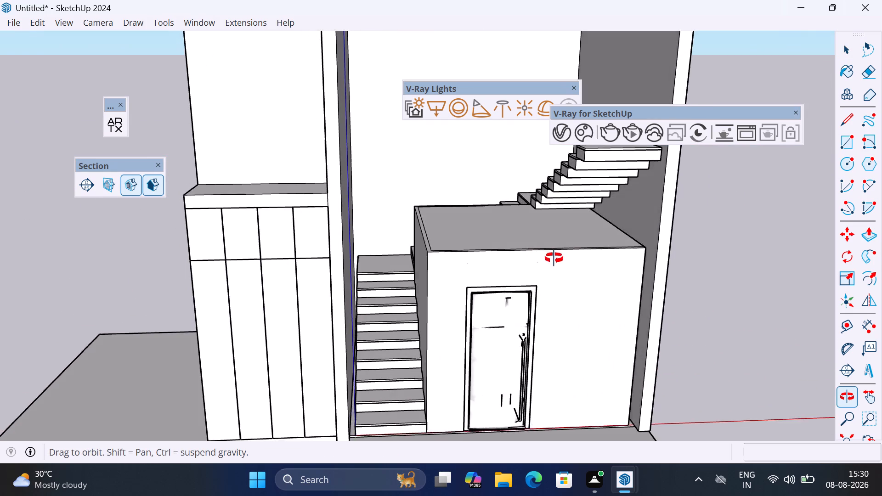
{"action": "middle_click_drag", "start_coordinate": [554, 258], "coordinate": [590, 255]}
{"action": "middle_click", "coordinate": [590, 255]}
{"action": "scroll", "coordinate": [532, 339], "scroll_direction": "down", "scroll_amount": 6}
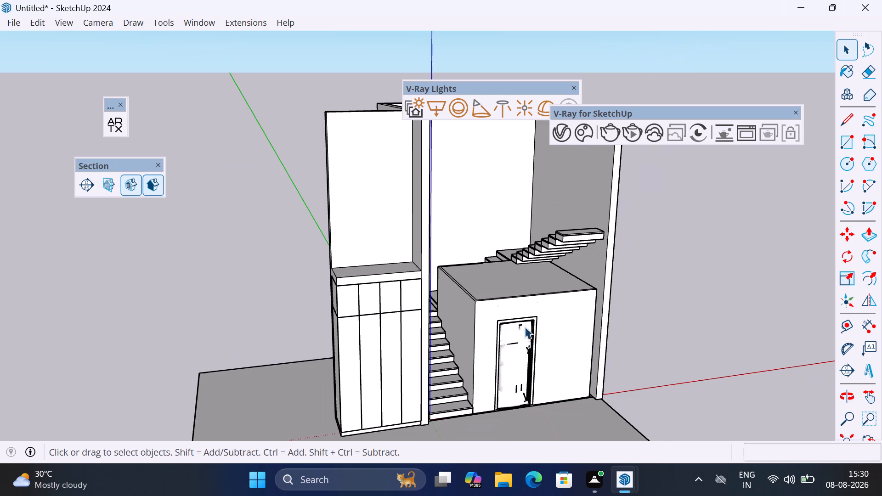
{"action": "scroll", "coordinate": [552, 277], "scroll_direction": "up", "scroll_amount": 4}
{"action": "middle_click_drag", "start_coordinate": [541, 312], "coordinate": [393, 306]}
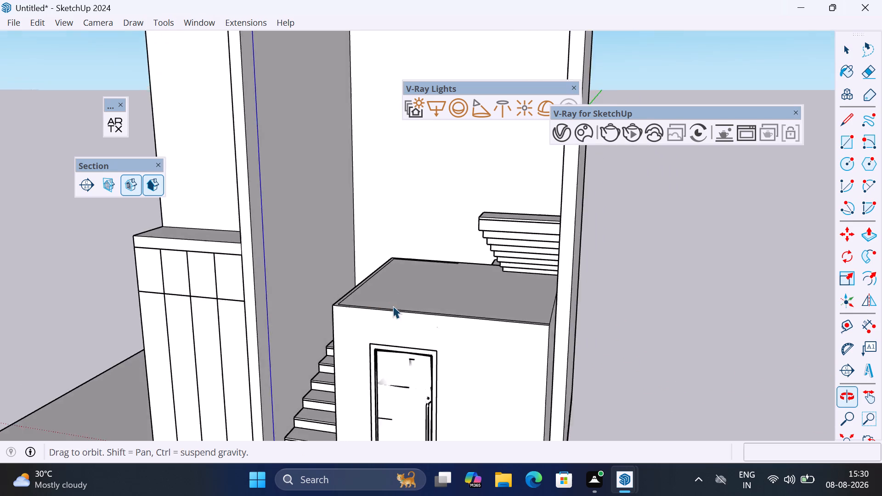
{"action": "scroll", "coordinate": [410, 296], "scroll_direction": "down", "scroll_amount": 4}
{"action": "middle_click_drag", "start_coordinate": [404, 275], "coordinate": [542, 309]}
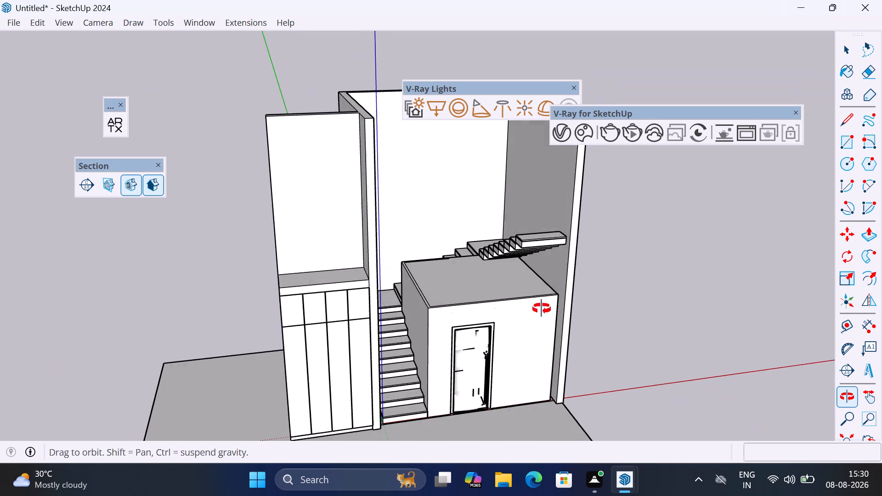
{"action": "middle_click_drag", "start_coordinate": [542, 309], "coordinate": [343, 309]}
{"action": "scroll", "coordinate": [345, 305], "scroll_direction": "down", "scroll_amount": 5}
{"action": "scroll", "coordinate": [446, 197], "scroll_direction": "up", "scroll_amount": 4}
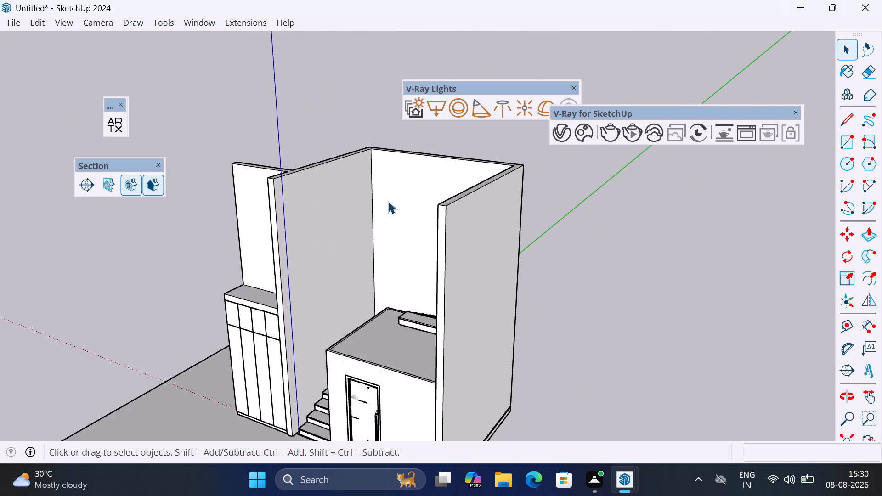
Open the walls' group and draw a rectangle about 9' 9 9/16" by 8' 5 7/16" on the back wall above the stairs.
{"action": "scroll", "coordinate": [388, 201], "scroll_direction": "up", "scroll_amount": 3}
{"action": "middle_click_drag", "start_coordinate": [398, 212], "coordinate": [488, 222]}
{"action": "double_click", "coordinate": [462, 232]}
{"action": "left_click", "coordinate": [459, 234]}
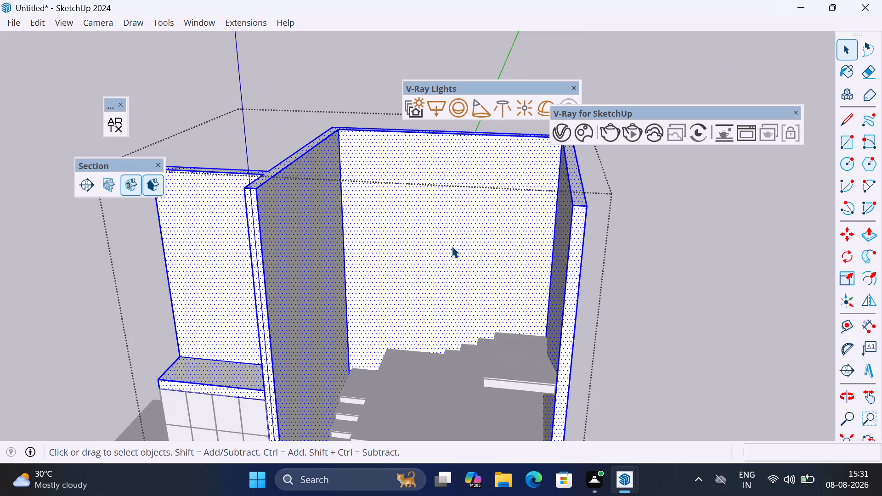
{"action": "scroll", "coordinate": [452, 246], "scroll_direction": "up", "scroll_amount": 3}
{"action": "middle_click_drag", "start_coordinate": [452, 246], "coordinate": [460, 247]}
{"action": "middle_click_drag", "start_coordinate": [458, 293], "coordinate": [479, 282]}
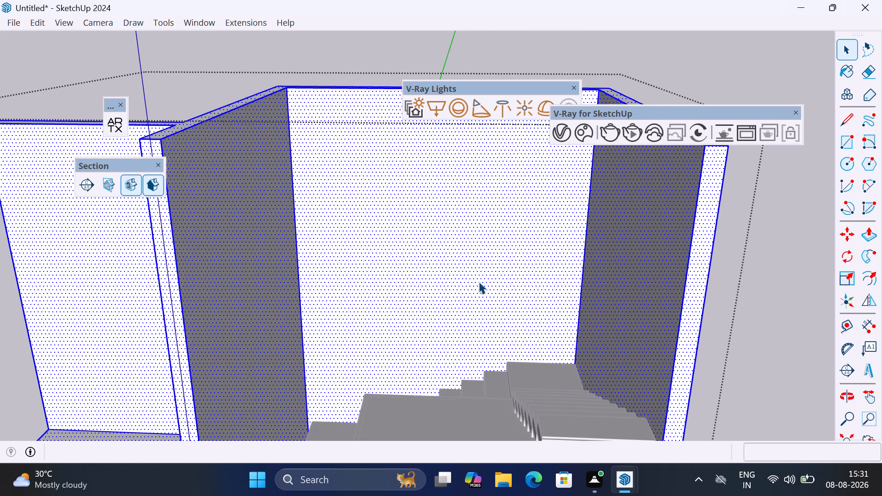
{"action": "key", "text": "r"}
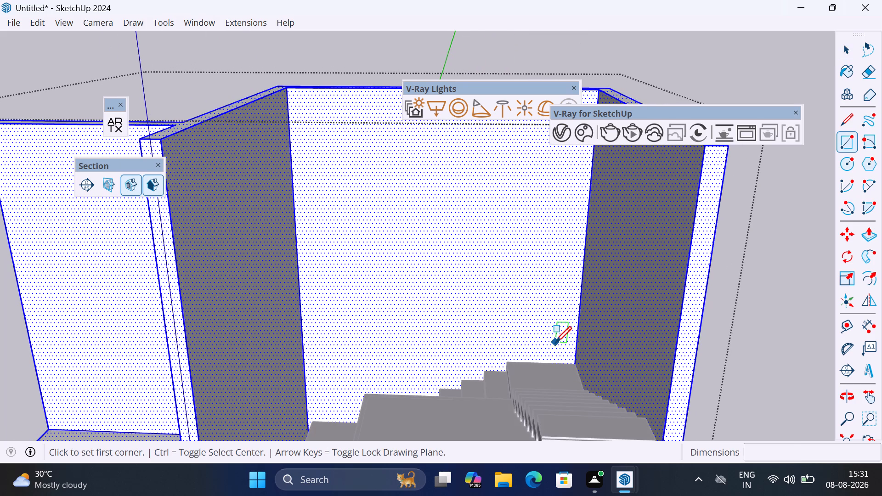
{"action": "left_click", "coordinate": [550, 333]}
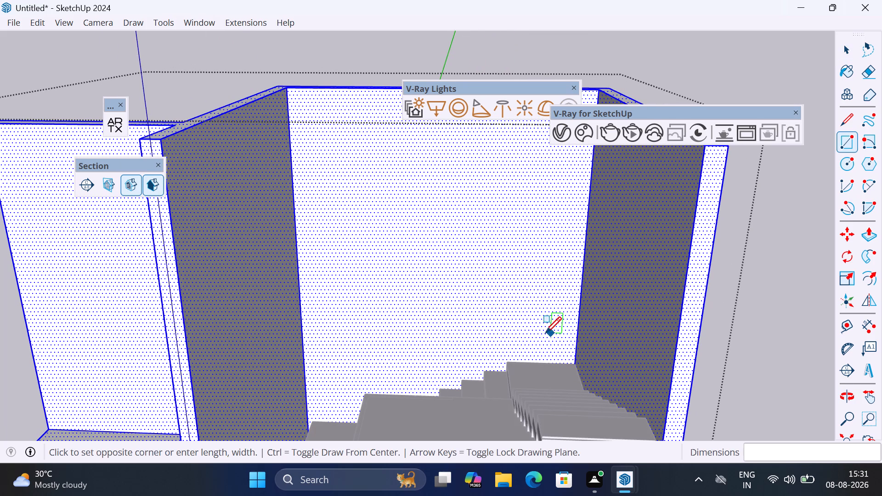
{"action": "scroll", "coordinate": [356, 214], "scroll_direction": "down", "scroll_amount": 3}
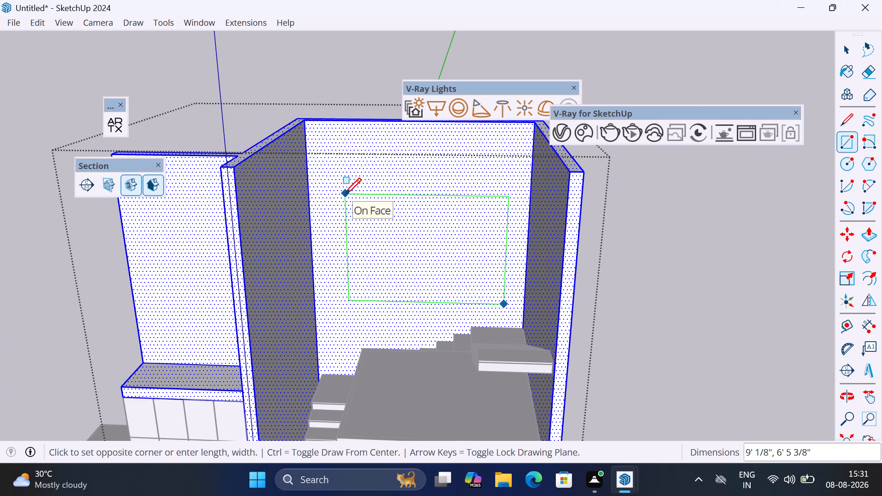
{"action": "left_click", "coordinate": [329, 158]}
{"action": "middle_click_drag", "start_coordinate": [460, 221], "coordinate": [448, 221]}
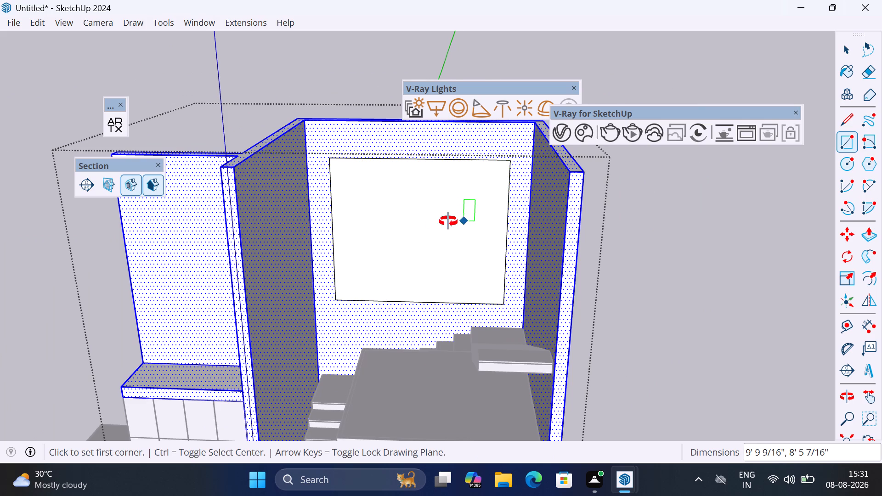
Copy the rectangle's face, push it 6" through the back wall to cut the window opening, and leave the walls' group.
{"action": "middle_click_drag", "start_coordinate": [448, 221], "coordinate": [437, 221]}
{"action": "key", "text": "Escape"}
{"action": "key", "text": "space"}
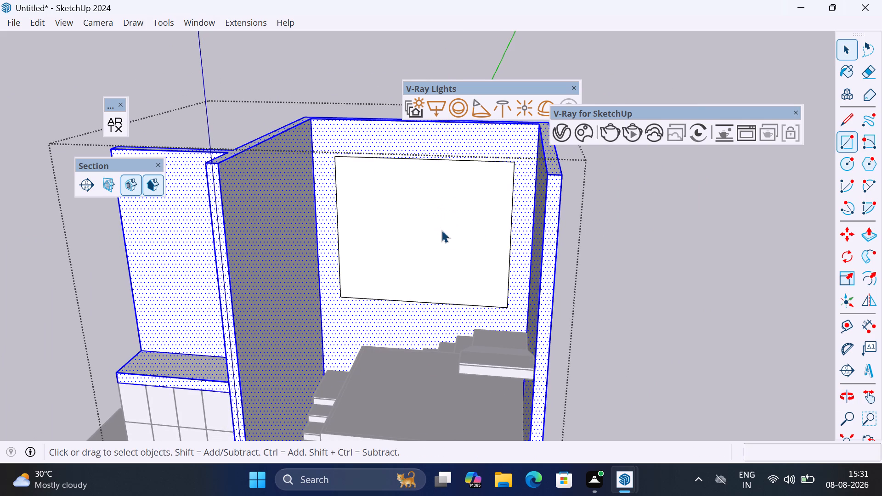
{"action": "left_click", "coordinate": [441, 228]}
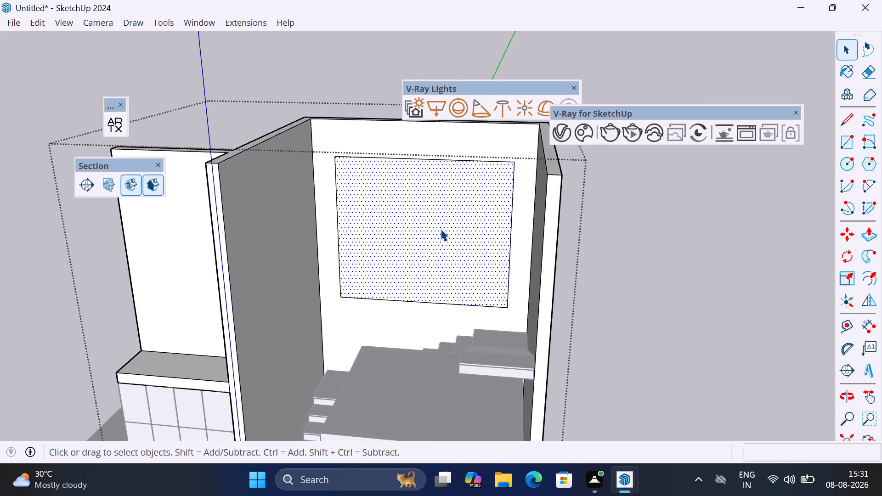
{"action": "key", "text": "ctrl+c"}
{"action": "key", "text": "ctrl+c"}
{"action": "key", "text": "p"}
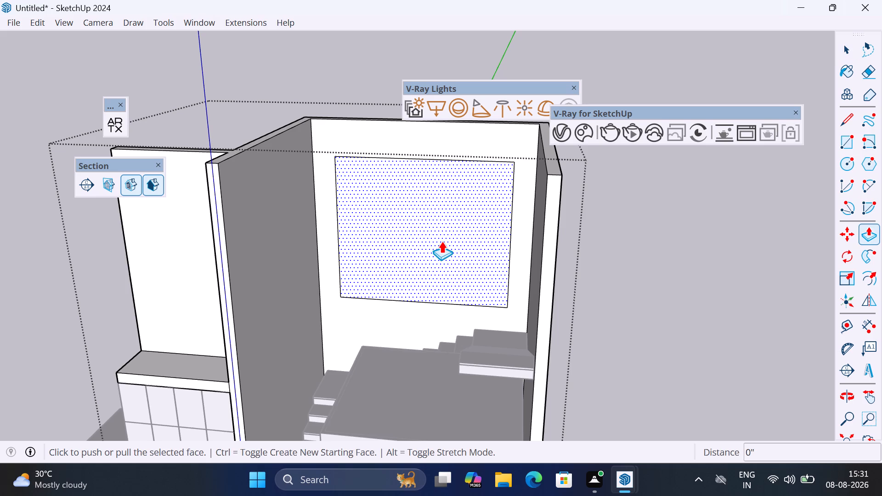
{"action": "left_click", "coordinate": [441, 240]}
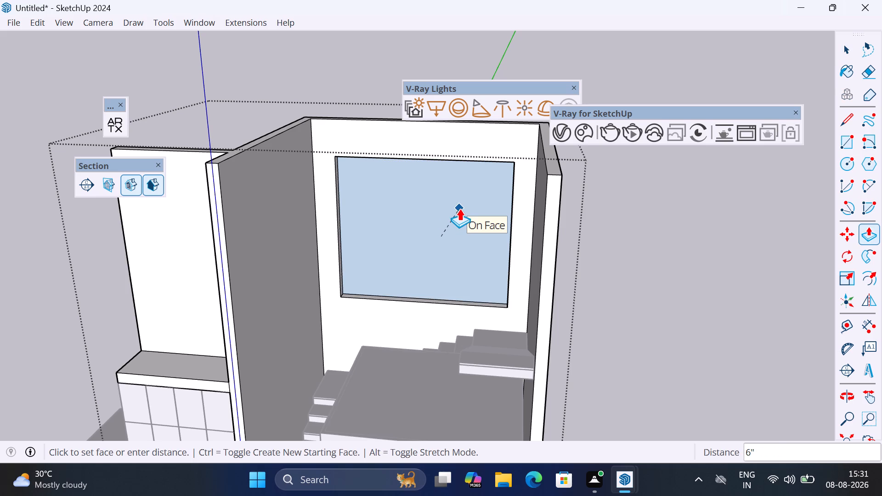
{"action": "left_click", "coordinate": [459, 209]}
{"action": "middle_click_drag", "start_coordinate": [486, 211], "coordinate": [427, 293]}
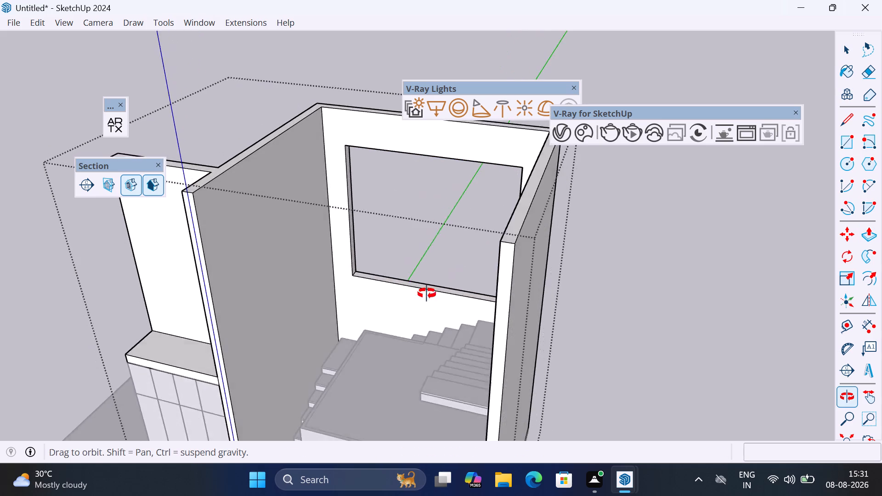
{"action": "middle_click_drag", "start_coordinate": [427, 293], "coordinate": [502, 284]}
{"action": "key", "text": "space"}
{"action": "left_click", "coordinate": [657, 219]}
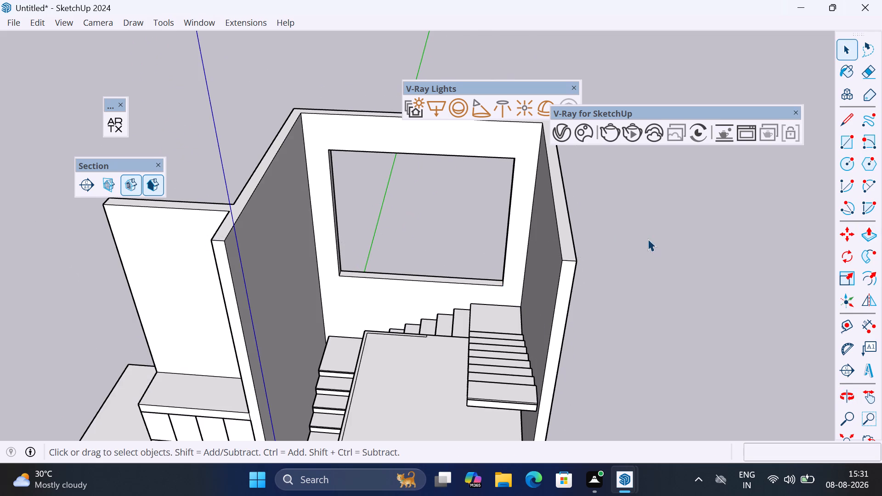
Create a new empty group and paste the copied face in place within the wall opening.
{"action": "middle_click_drag", "start_coordinate": [646, 239], "coordinate": [594, 175]}
{"action": "right_click", "coordinate": [706, 179]}
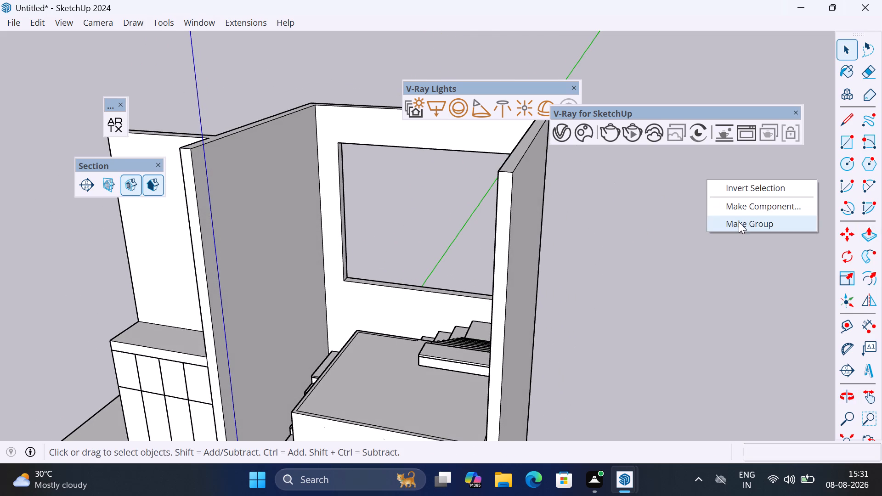
{"action": "left_click", "coordinate": [739, 222]}
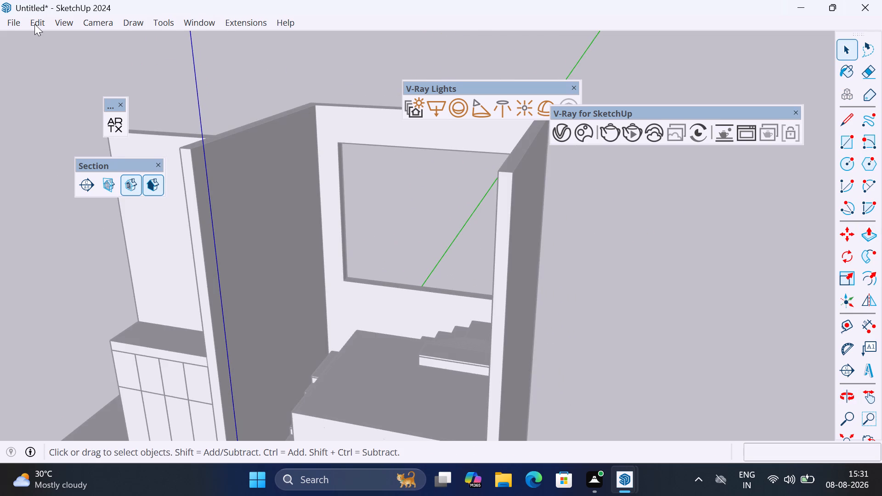
{"action": "left_click", "coordinate": [34, 24]}
{"action": "left_click", "coordinate": [84, 131]}
Offset the pasted face's outline 3" inward for the window frame, keeping its group open for editing.
{"action": "scroll", "coordinate": [372, 152], "scroll_direction": "up", "scroll_amount": 1}
{"action": "middle_click_drag", "start_coordinate": [372, 152], "coordinate": [454, 176]}
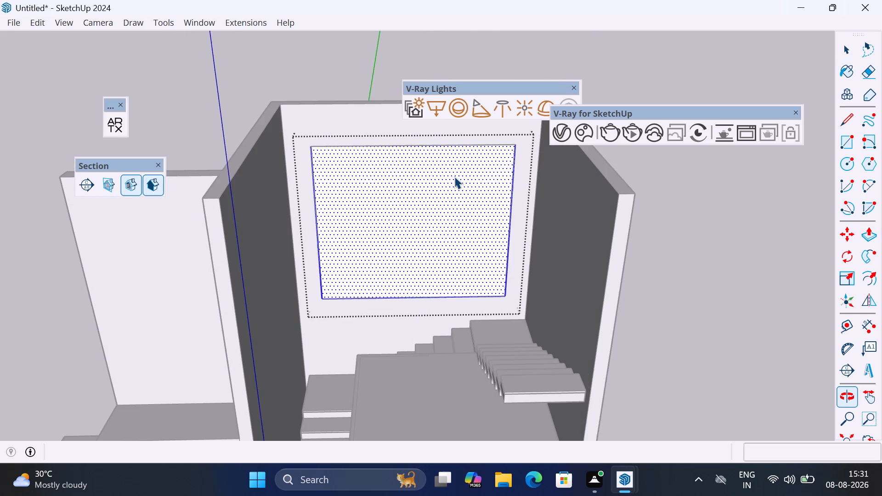
{"action": "key", "text": "f"}
{"action": "left_click", "coordinate": [458, 233]}
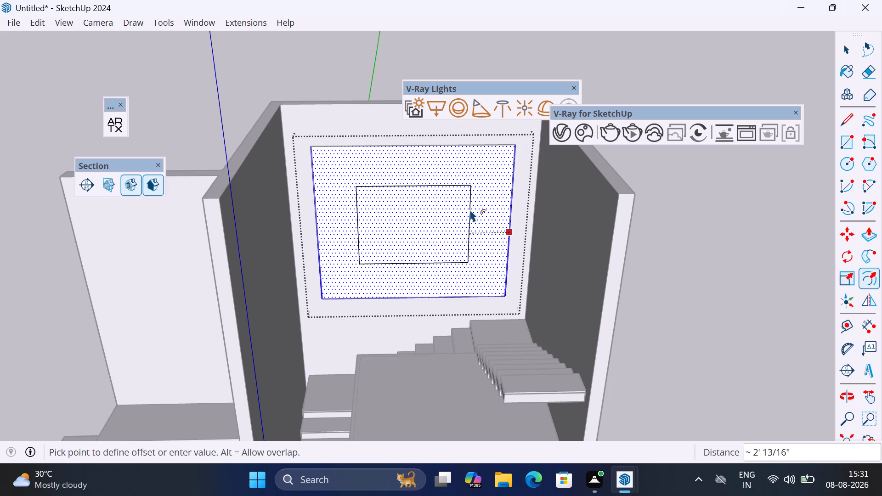
{"action": "type", "text": "3\""}
{"action": "key", "text": "Return"}
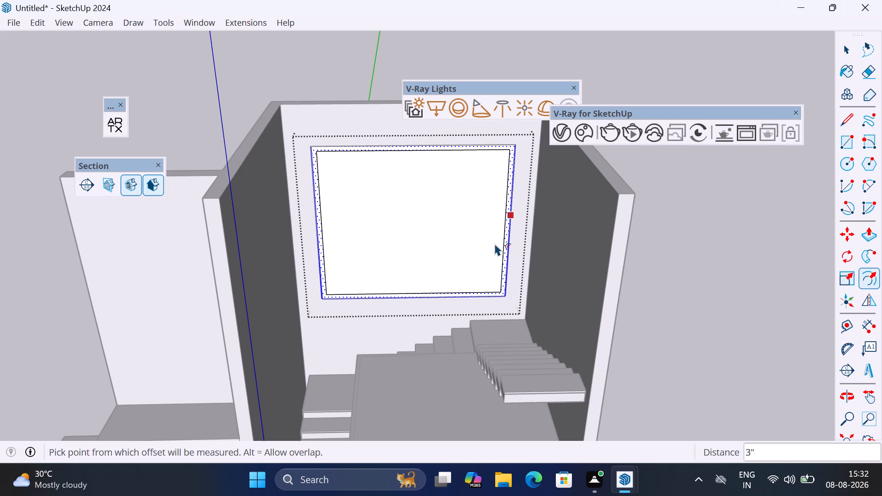
{"action": "key", "text": "space"}
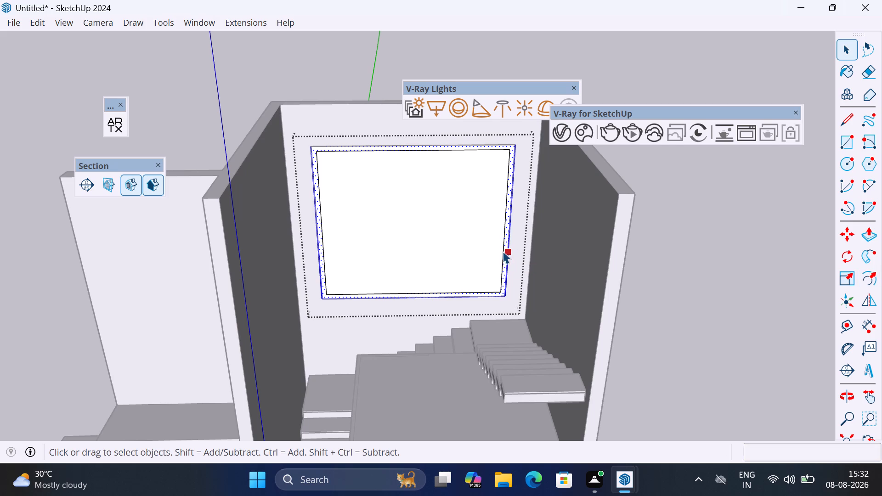
{"action": "key", "text": "Escape"}
{"action": "left_click", "coordinate": [503, 236]}
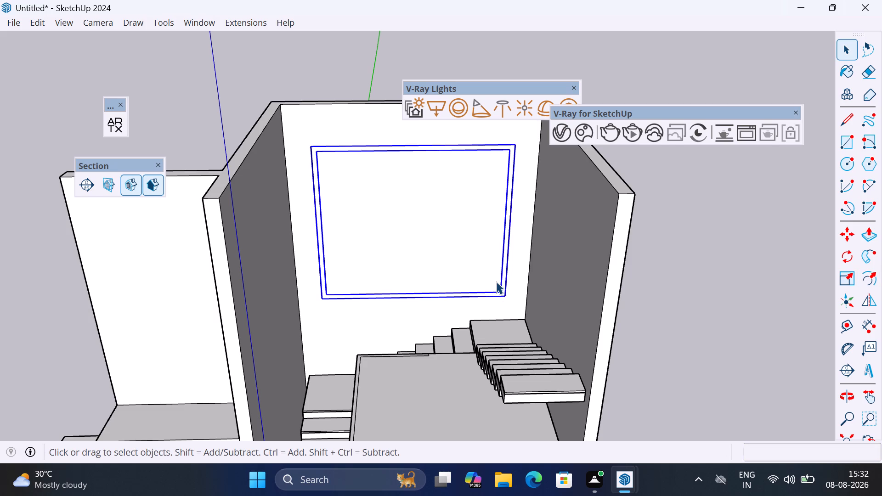
{"action": "double_click", "coordinate": [496, 264]}
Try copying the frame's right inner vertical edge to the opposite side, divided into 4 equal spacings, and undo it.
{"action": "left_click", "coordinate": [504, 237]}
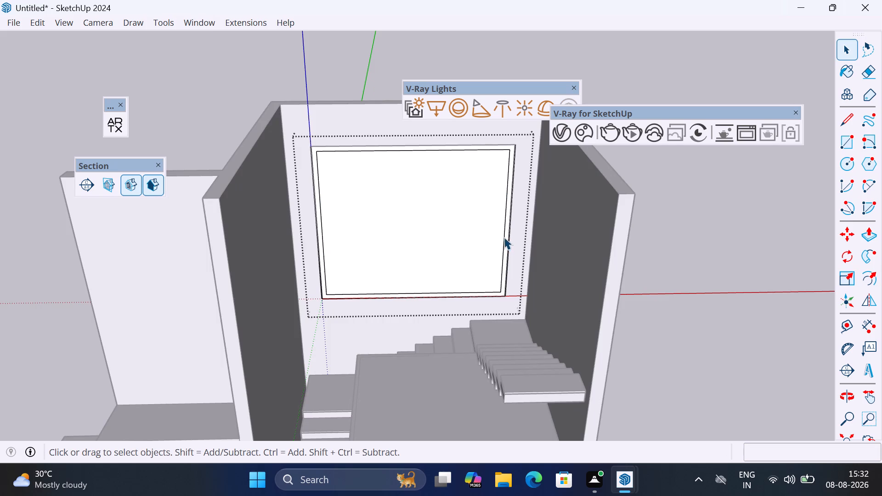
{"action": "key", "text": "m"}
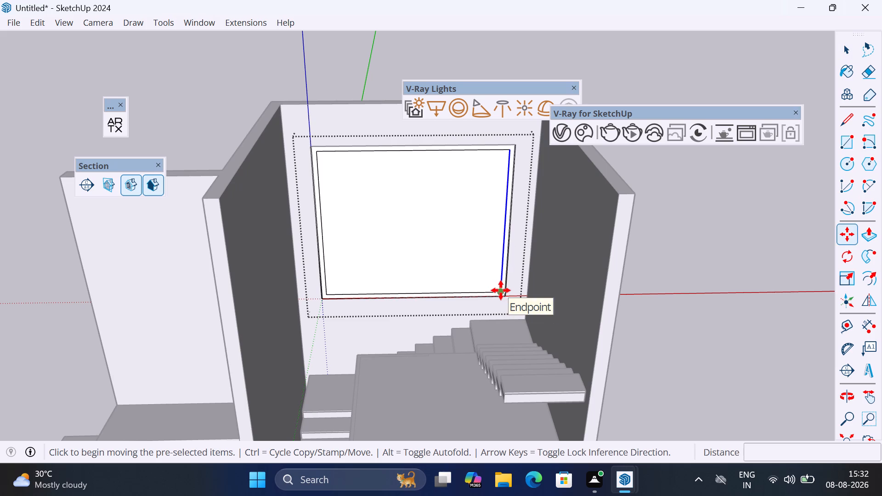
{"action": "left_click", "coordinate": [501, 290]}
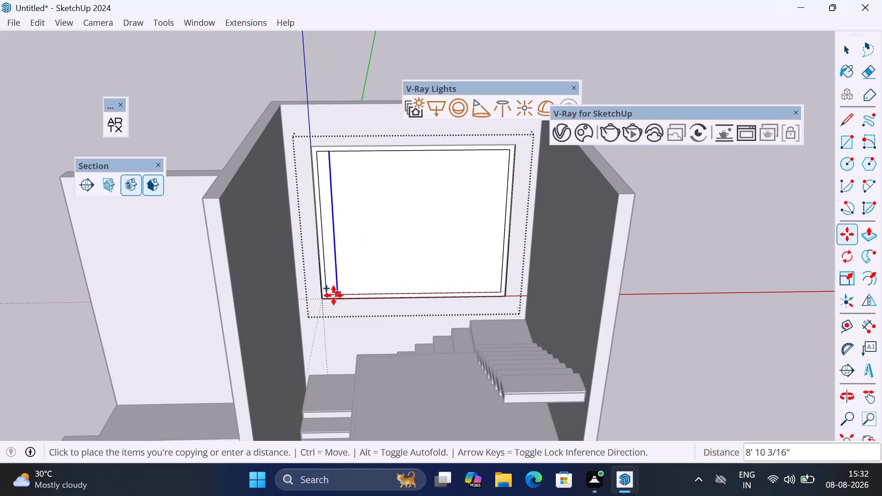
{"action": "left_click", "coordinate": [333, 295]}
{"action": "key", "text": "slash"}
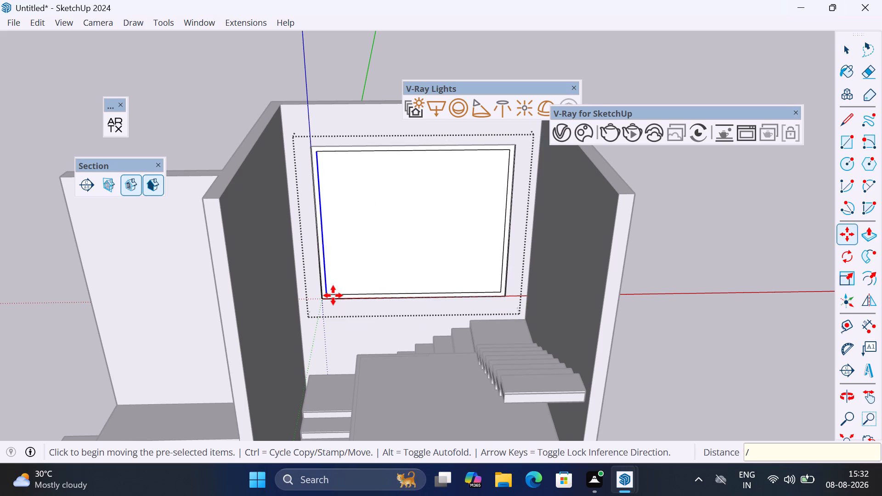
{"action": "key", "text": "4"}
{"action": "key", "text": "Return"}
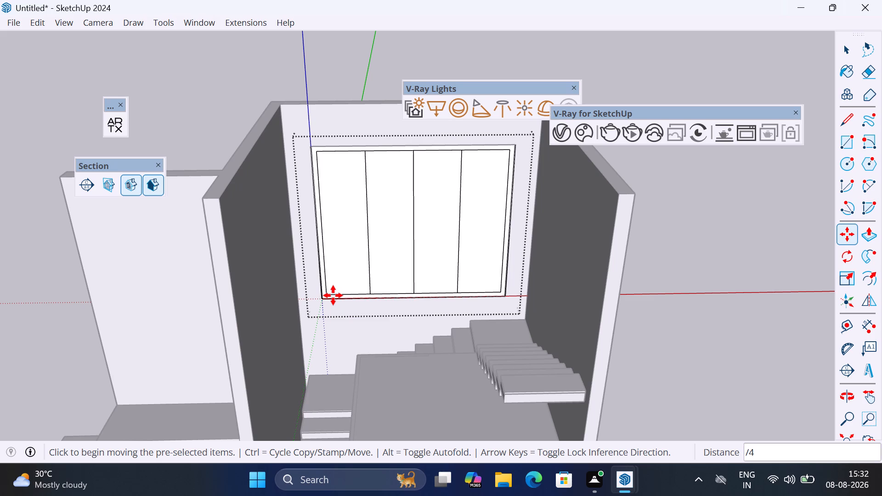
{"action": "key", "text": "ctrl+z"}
Copy the frame's right inner and outer vertical edges 9' 6 9/16" to the opposite side, divided into 4 equal spacings, to form the mullions.
{"action": "key", "text": "space"}
{"action": "left_click_drag", "start_coordinate": [487, 135], "coordinate": [527, 242]}
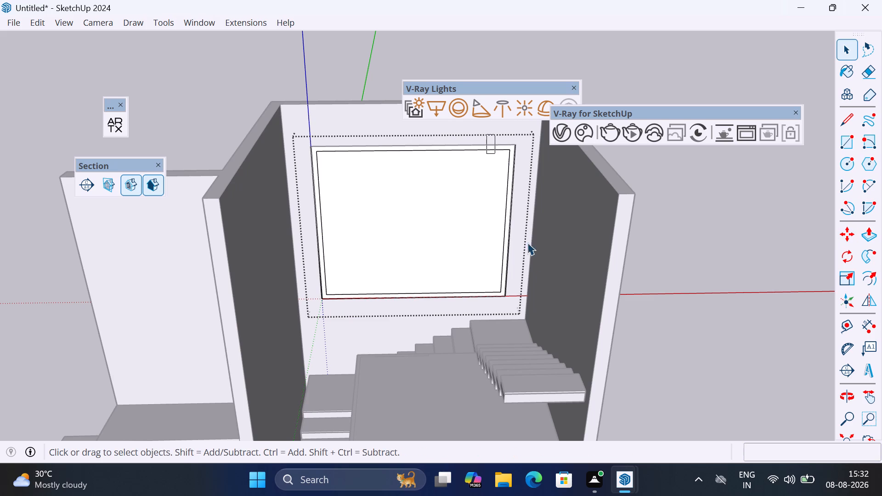
{"action": "left_click_drag", "start_coordinate": [527, 242], "coordinate": [553, 317]}
{"action": "scroll", "coordinate": [508, 289], "scroll_direction": "up", "scroll_amount": 5}
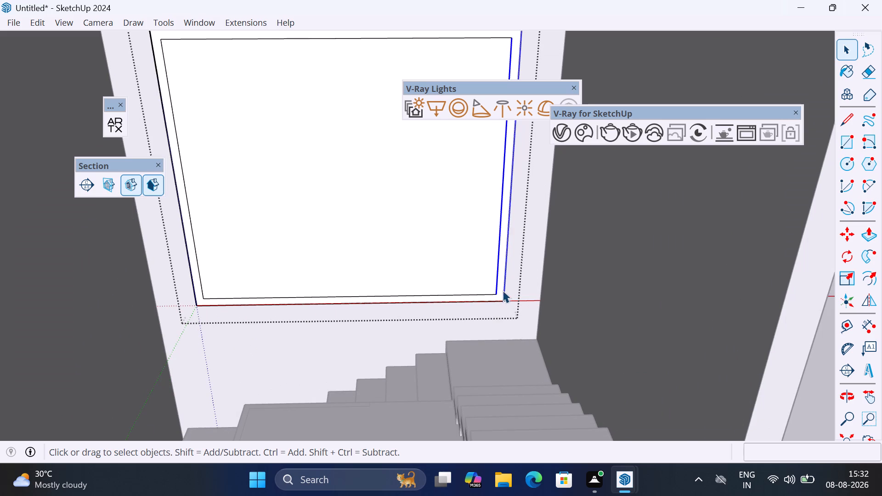
{"action": "key", "text": "m"}
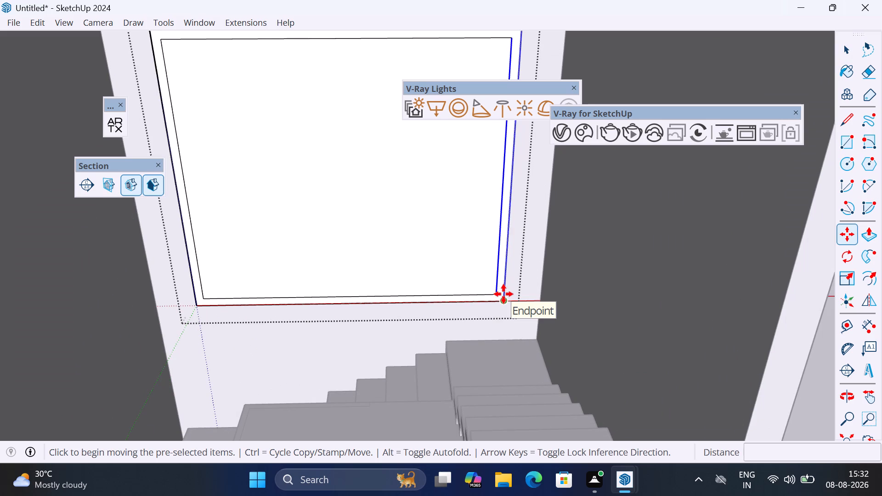
{"action": "scroll", "coordinate": [503, 294], "scroll_direction": "up", "scroll_amount": 2}
{"action": "left_click", "coordinate": [503, 305]}
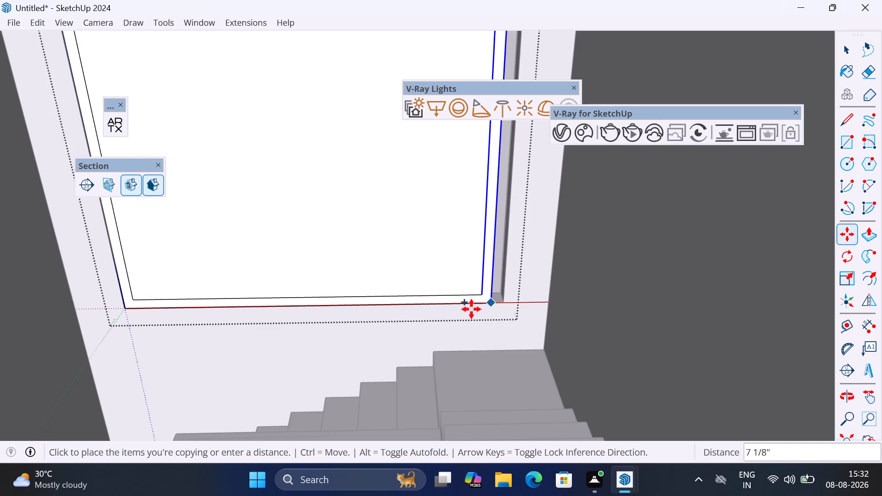
{"action": "scroll", "coordinate": [425, 310], "scroll_direction": "down", "scroll_amount": 4}
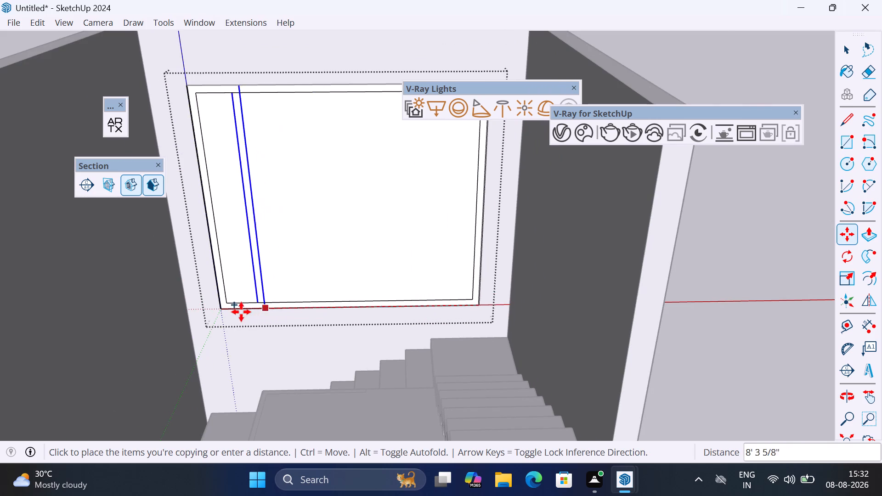
{"action": "scroll", "coordinate": [240, 312], "scroll_direction": "up", "scroll_amount": 3}
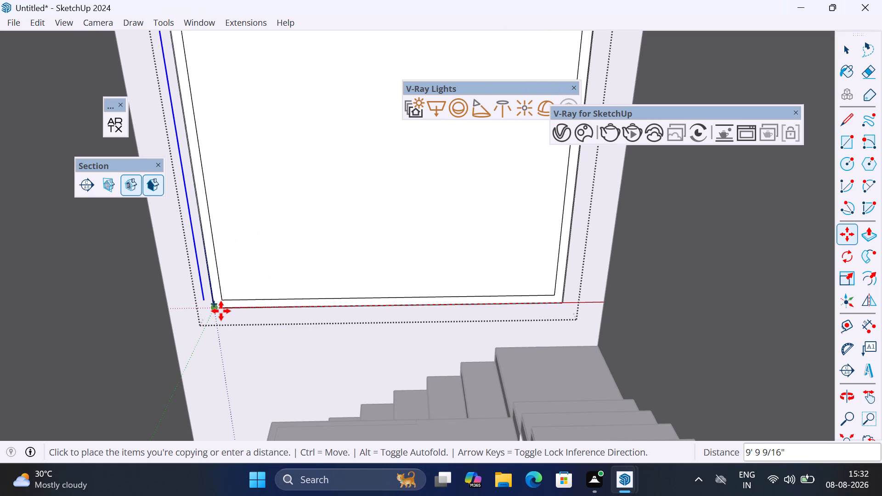
{"action": "left_click", "coordinate": [227, 311]}
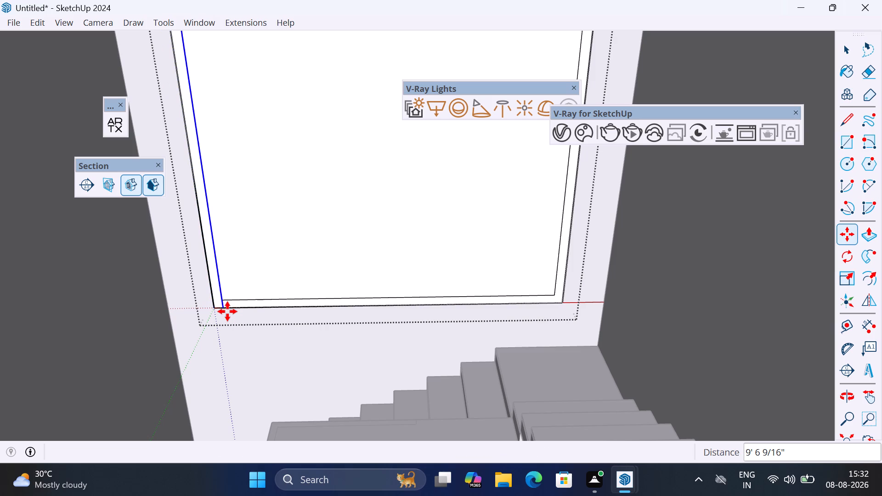
{"action": "type", "text": "/4"}
{"action": "key", "text": "Return"}
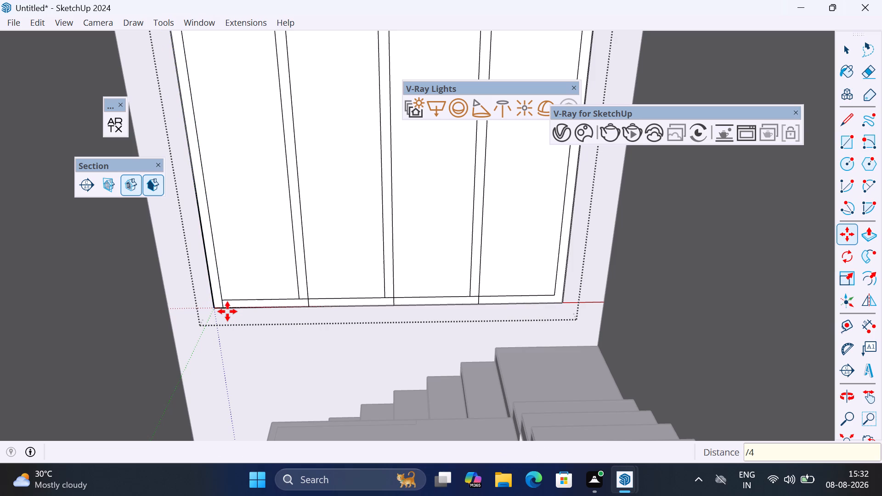
Erase the stray line segments where the corner and three mullions meet the bottom rail of the window frame.
{"action": "scroll", "coordinate": [306, 258], "scroll_direction": "down", "scroll_amount": 2}
{"action": "scroll", "coordinate": [294, 290], "scroll_direction": "up", "scroll_amount": 4}
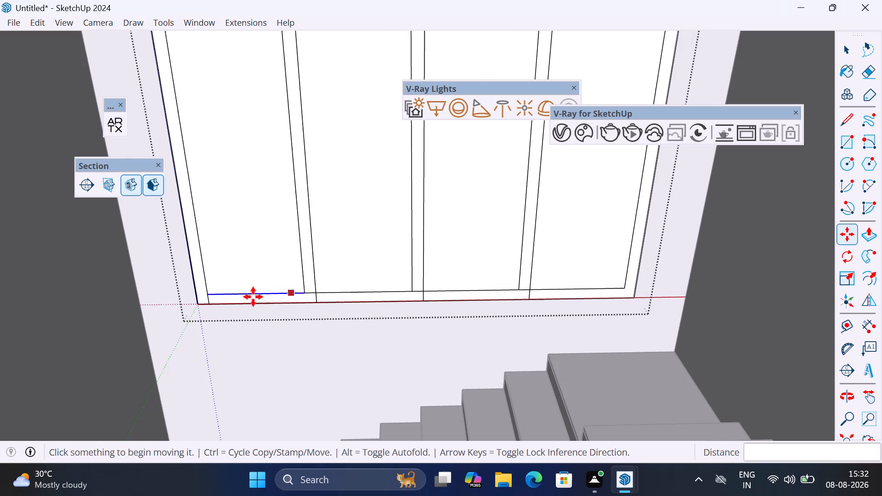
{"action": "scroll", "coordinate": [231, 299], "scroll_direction": "up", "scroll_amount": 3}
{"action": "key", "text": "e"}
{"action": "scroll", "coordinate": [208, 299], "scroll_direction": "up", "scroll_amount": 3}
{"action": "left_click", "coordinate": [199, 300]}
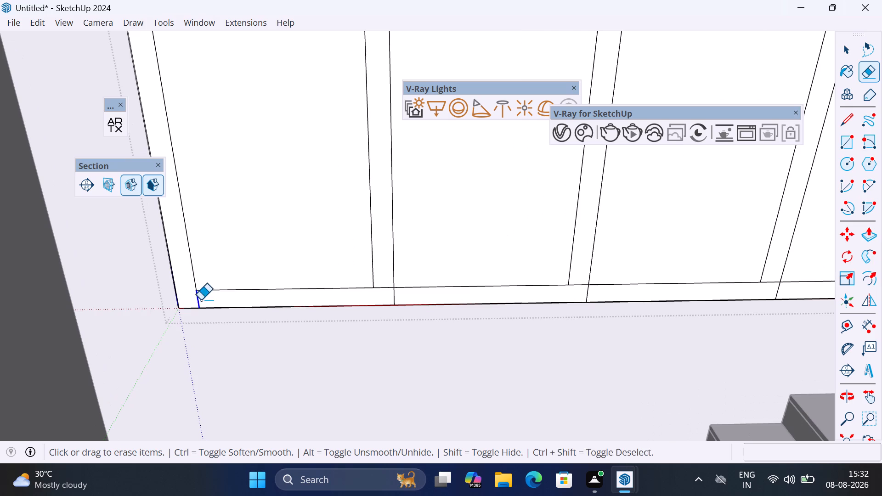
{"action": "left_click", "coordinate": [385, 286]}
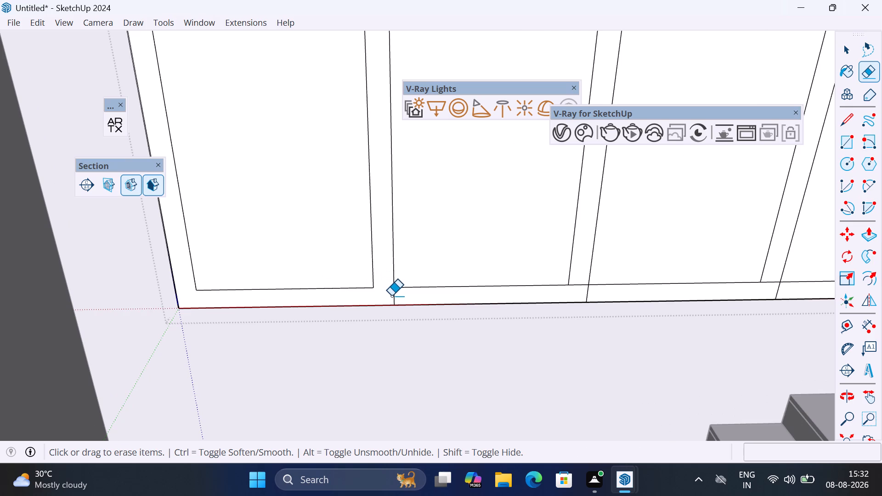
{"action": "left_click", "coordinate": [393, 296]}
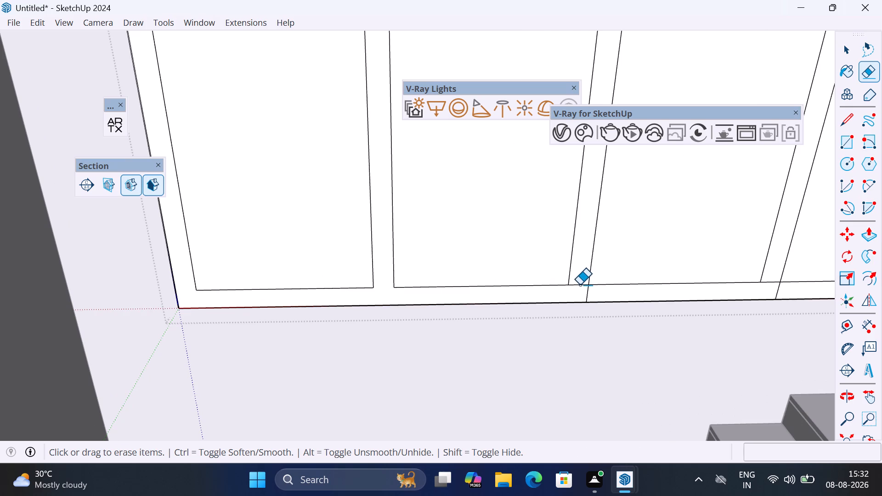
{"action": "left_click", "coordinate": [580, 285]}
{"action": "left_click", "coordinate": [586, 294]}
{"action": "scroll", "coordinate": [412, 295], "scroll_direction": "down", "scroll_amount": 5}
{"action": "scroll", "coordinate": [659, 290], "scroll_direction": "up", "scroll_amount": 4}
{"action": "left_click", "coordinate": [667, 294]}
{"action": "left_click", "coordinate": [658, 284]}
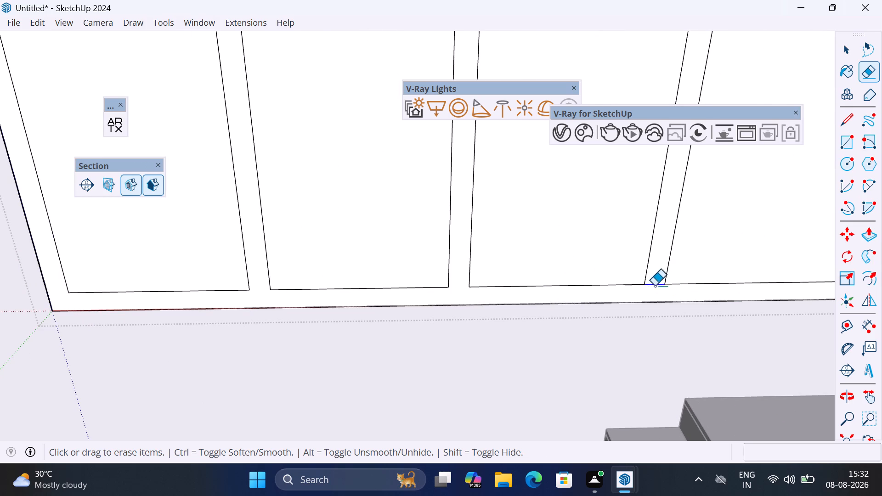
Erase the stray line segments where the three mullions and the corner meet the window frame's top rail.
{"action": "scroll", "coordinate": [606, 303], "scroll_direction": "down", "scroll_amount": 6}
{"action": "scroll", "coordinate": [587, 338], "scroll_direction": "down", "scroll_amount": 12}
{"action": "scroll", "coordinate": [548, 351], "scroll_direction": "down", "scroll_amount": 5}
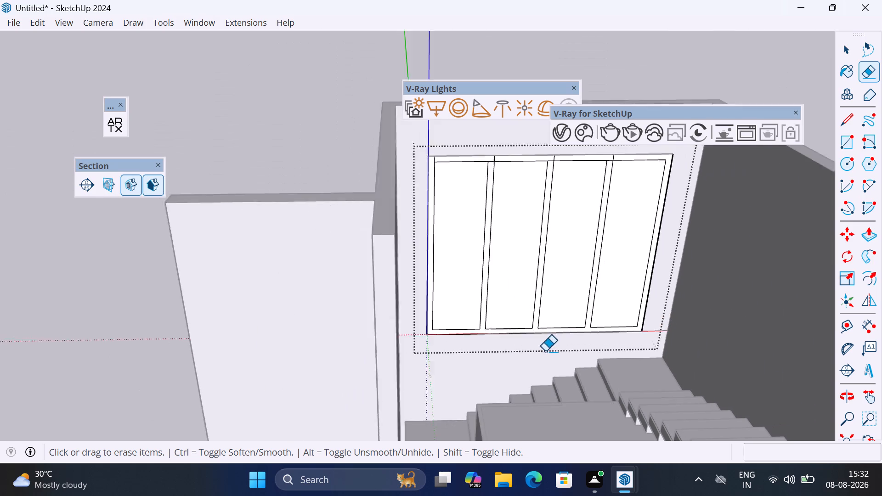
{"action": "scroll", "coordinate": [633, 145], "scroll_direction": "up", "scroll_amount": 4}
{"action": "scroll", "coordinate": [587, 194], "scroll_direction": "up", "scroll_amount": 11}
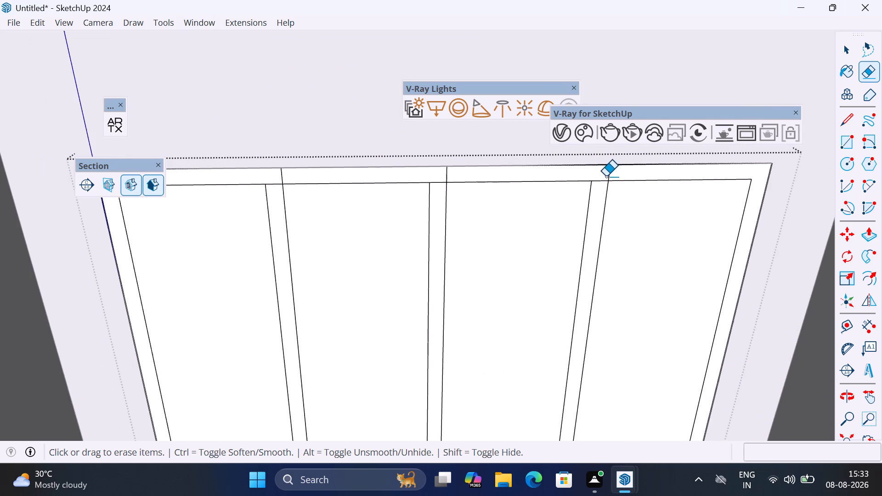
{"action": "left_click", "coordinate": [610, 174]}
{"action": "left_click", "coordinate": [597, 182]}
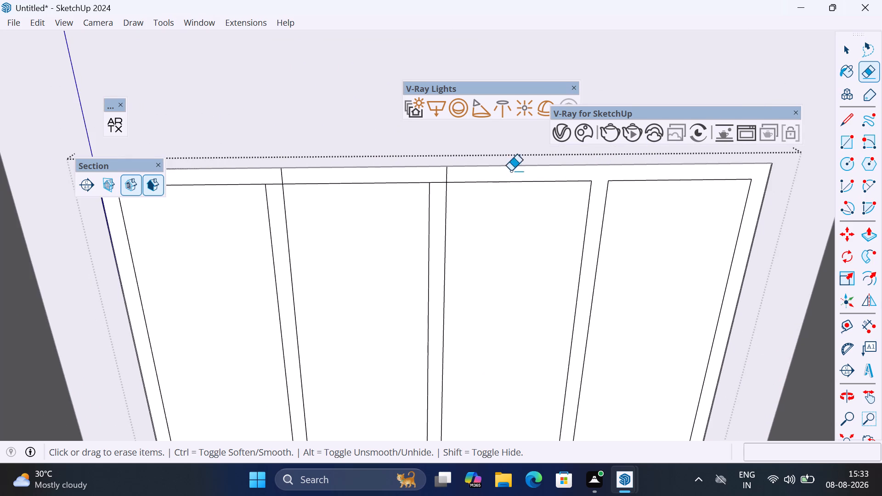
{"action": "left_click", "coordinate": [447, 175]}
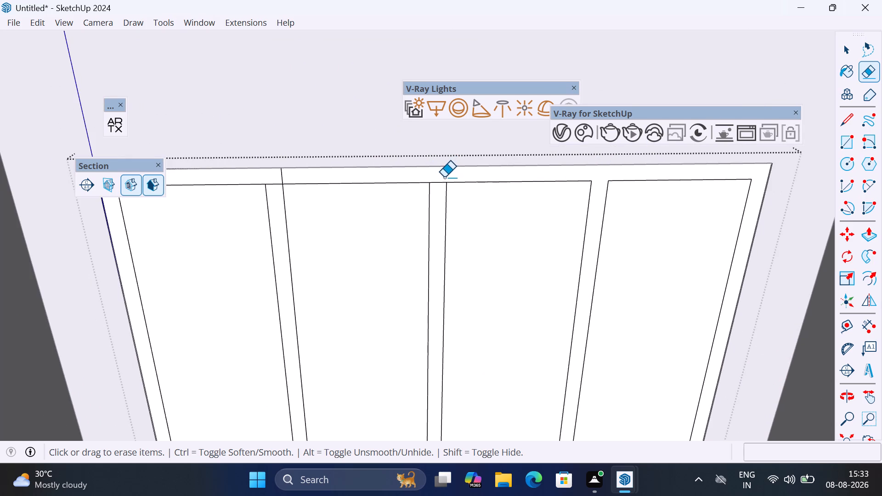
{"action": "left_click", "coordinate": [439, 182]}
{"action": "scroll", "coordinate": [539, 194], "scroll_direction": "down", "scroll_amount": 3}
{"action": "scroll", "coordinate": [343, 182], "scroll_direction": "up", "scroll_amount": 3}
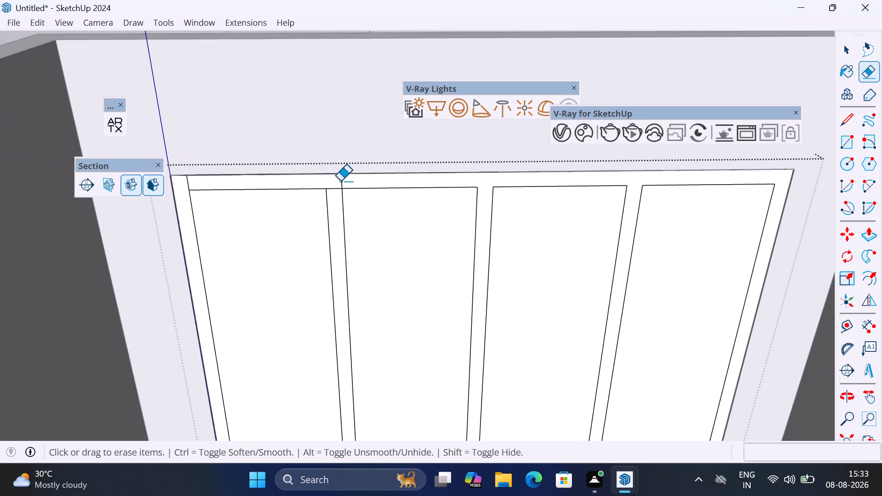
{"action": "left_click", "coordinate": [340, 181]}
{"action": "left_click", "coordinate": [333, 190]}
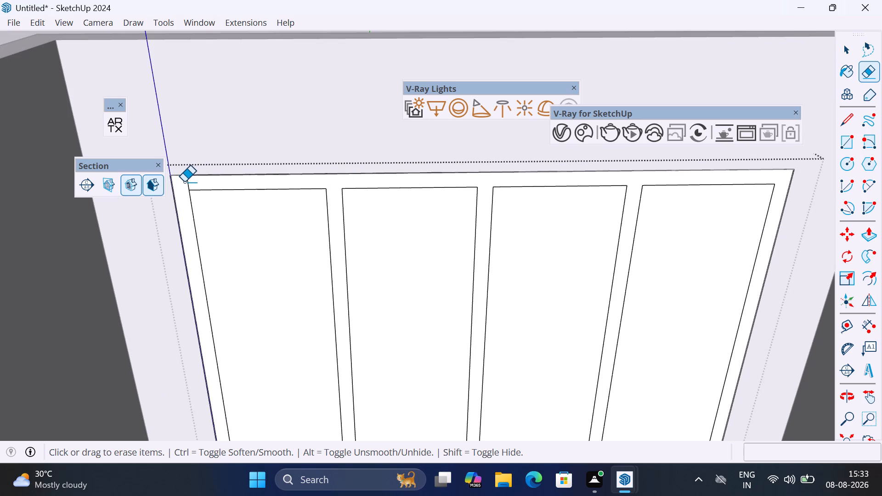
{"action": "left_click", "coordinate": [187, 182]}
Extrude the window frame and mullion face 6" with Push/Pull, leaving the four pane faces in place.
{"action": "scroll", "coordinate": [370, 187], "scroll_direction": "down", "scroll_amount": 6}
{"action": "middle_click_drag", "start_coordinate": [266, 173], "coordinate": [507, 249]}
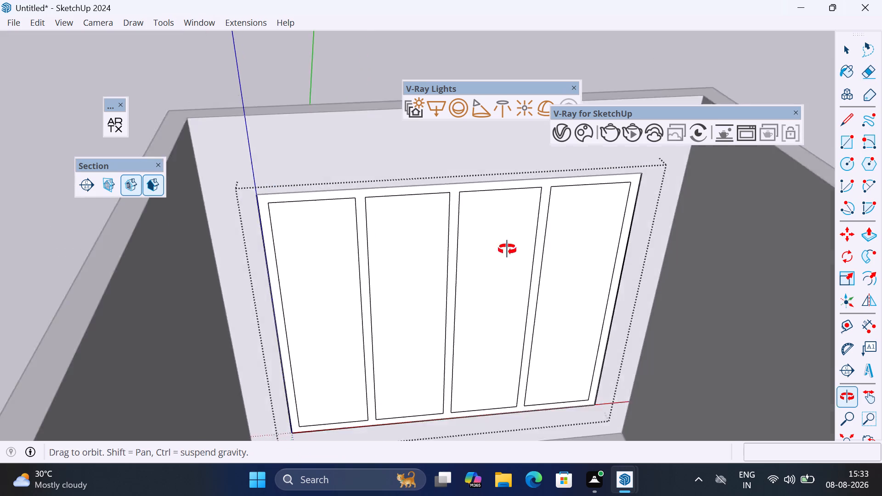
{"action": "middle_click_drag", "start_coordinate": [507, 249], "coordinate": [735, 226]}
{"action": "middle_click_drag", "start_coordinate": [426, 236], "coordinate": [543, 227]}
{"action": "scroll", "coordinate": [498, 246], "scroll_direction": "down", "scroll_amount": 3}
{"action": "scroll", "coordinate": [567, 337], "scroll_direction": "up", "scroll_amount": 5}
{"action": "scroll", "coordinate": [546, 377], "scroll_direction": "up", "scroll_amount": 9}
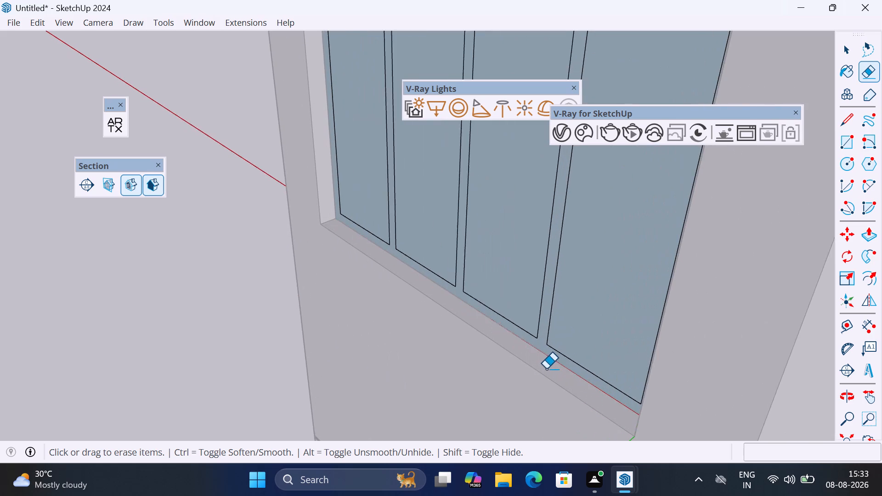
{"action": "key", "text": "p"}
{"action": "left_click", "coordinate": [541, 342]}
{"action": "scroll", "coordinate": [554, 351], "scroll_direction": "down", "scroll_amount": 1}
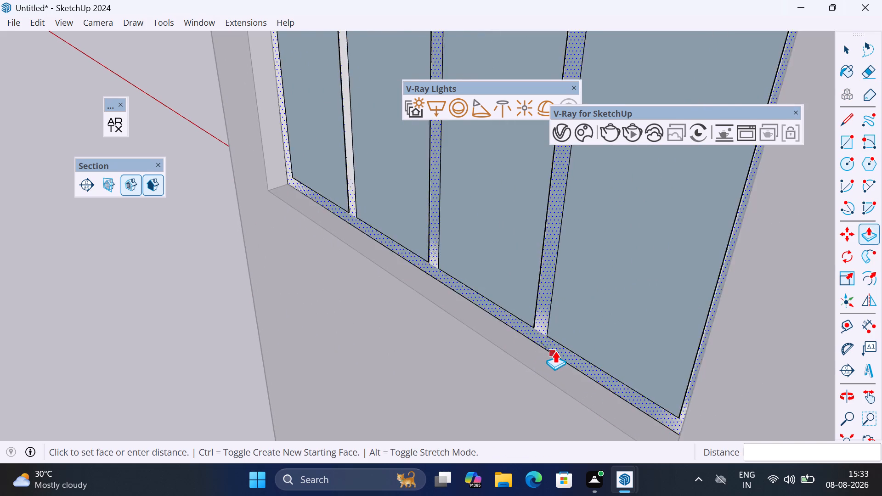
{"action": "scroll", "coordinate": [555, 351], "scroll_direction": "down", "scroll_amount": 3}
{"action": "left_click", "coordinate": [655, 414]}
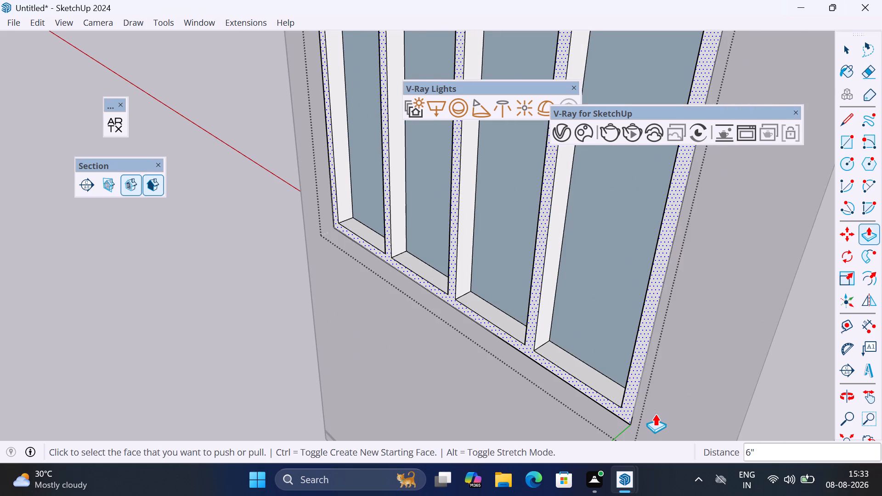
Copy the four pane faces together to the clipboard and delete the originals from the window frame group.
{"action": "scroll", "coordinate": [594, 354], "scroll_direction": "down", "scroll_amount": 6}
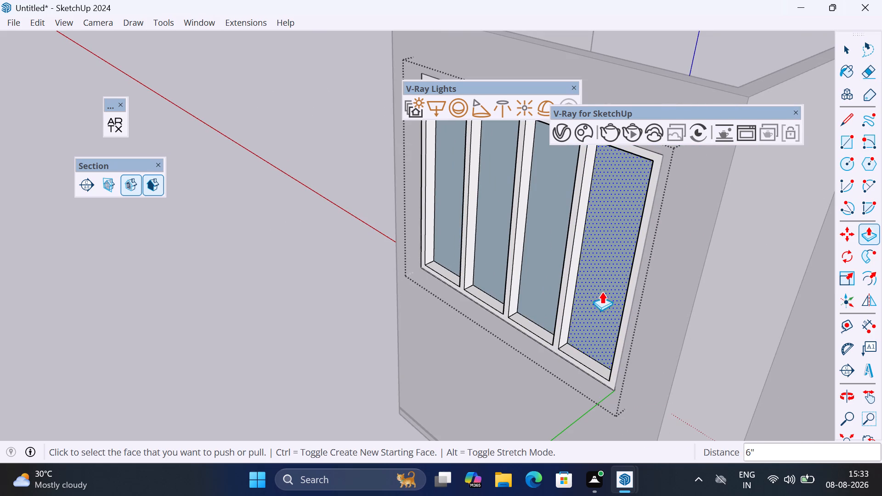
{"action": "key", "text": "space"}
{"action": "left_click", "coordinate": [597, 292]}
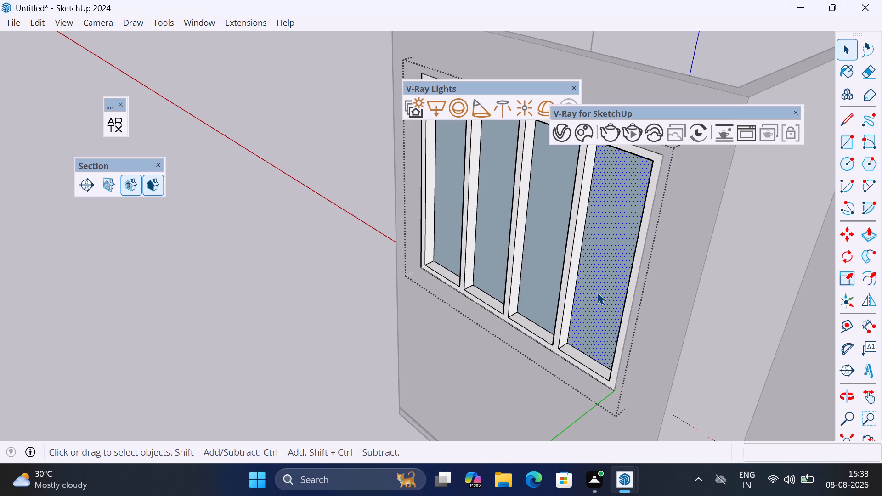
{"action": "left_click", "coordinate": [532, 248], "text": "ctrl"}
{"action": "left_click", "coordinate": [489, 216], "text": "ctrl"}
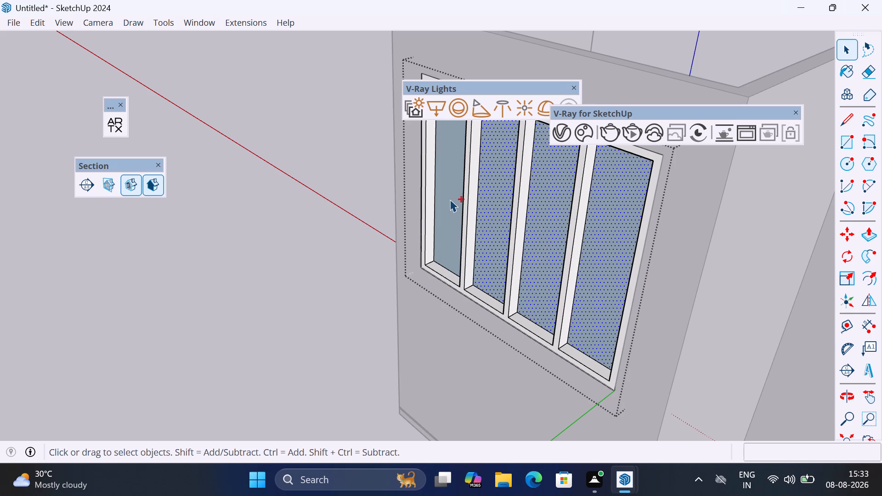
{"action": "left_click", "coordinate": [445, 193], "text": "ctrl"}
{"action": "key", "text": "ctrl+c"}
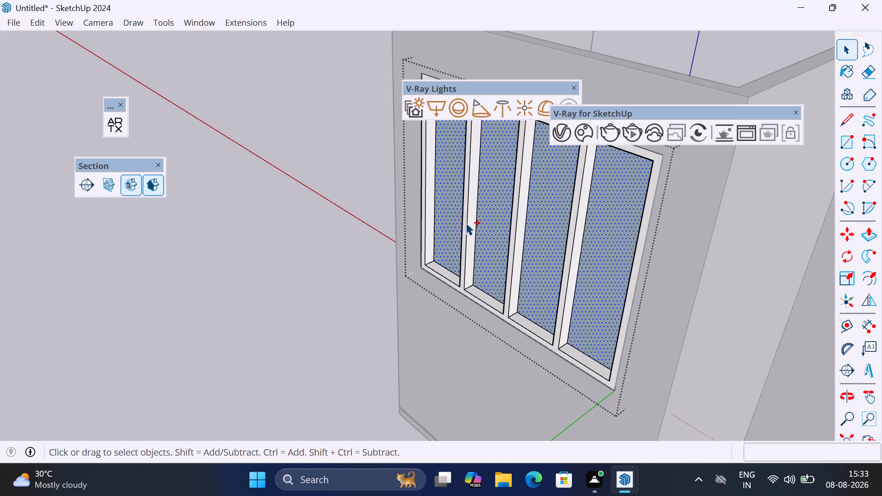
{"action": "key", "text": "Delete"}
Close the window frame group and paste the four copied pane faces in place inside a new group.
{"action": "scroll", "coordinate": [543, 255], "scroll_direction": "down", "scroll_amount": 5}
{"action": "middle_click_drag", "start_coordinate": [643, 267], "coordinate": [524, 304]}
{"action": "scroll", "coordinate": [631, 272], "scroll_direction": "up", "scroll_amount": 1}
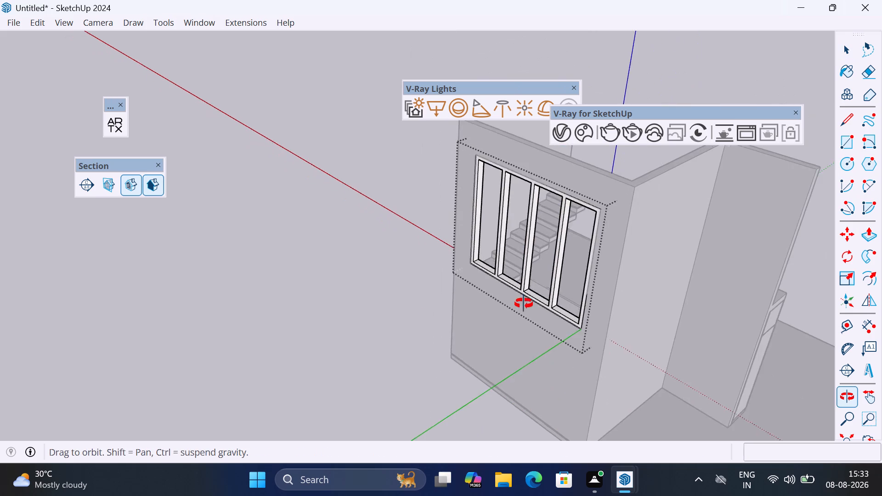
{"action": "middle_click_drag", "start_coordinate": [524, 304], "coordinate": [300, 326]}
{"action": "middle_click_drag", "start_coordinate": [532, 262], "coordinate": [444, 262]}
{"action": "middle_click", "coordinate": [444, 262]}
{"action": "key", "text": "space"}
{"action": "left_click", "coordinate": [645, 211]}
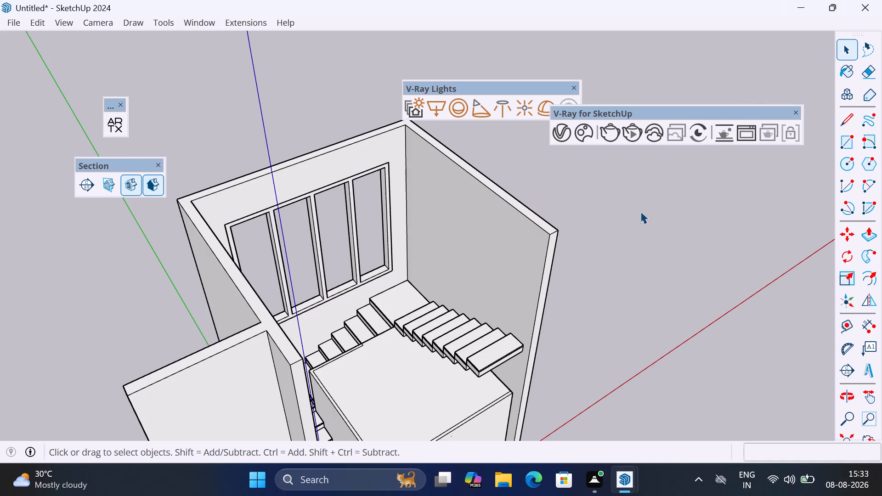
{"action": "right_click", "coordinate": [620, 206]}
{"action": "left_click", "coordinate": [673, 252]}
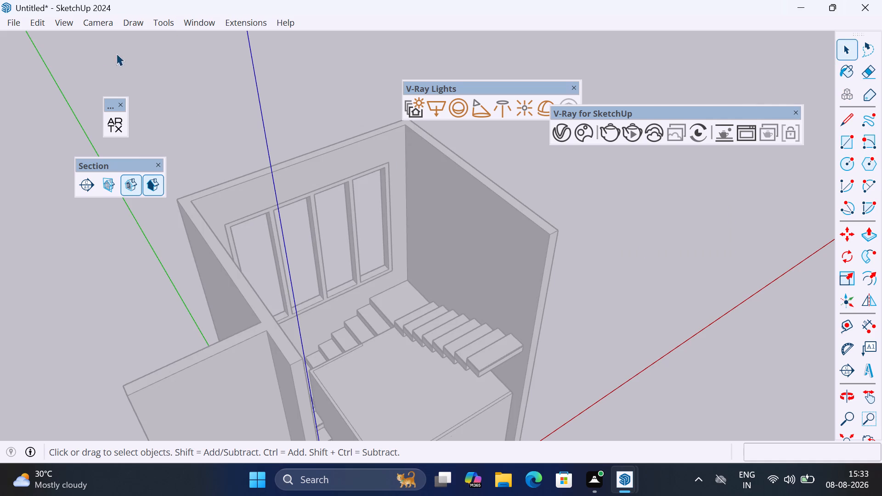
{"action": "left_click", "coordinate": [44, 23]}
{"action": "left_click", "coordinate": [91, 121]}
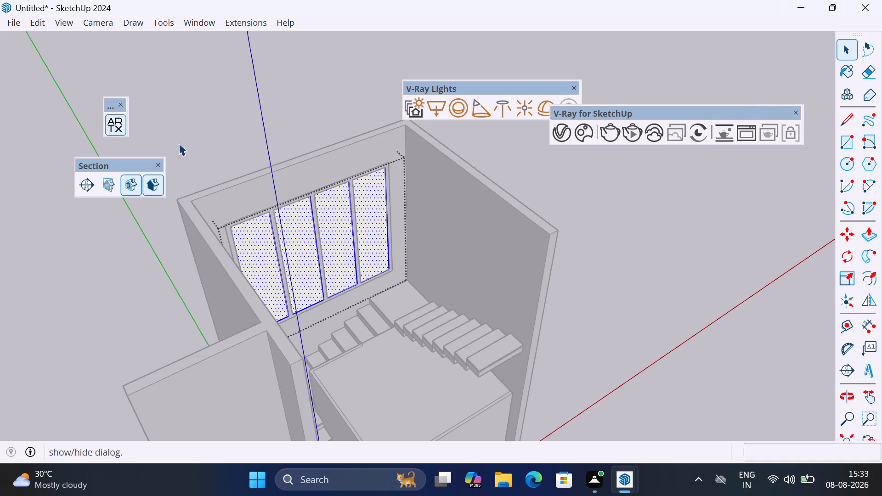
Extrude each of the four pane faces 12 mm with Push/Pull to form the glass, and close their group.
{"action": "scroll", "coordinate": [382, 207], "scroll_direction": "down", "scroll_amount": 4}
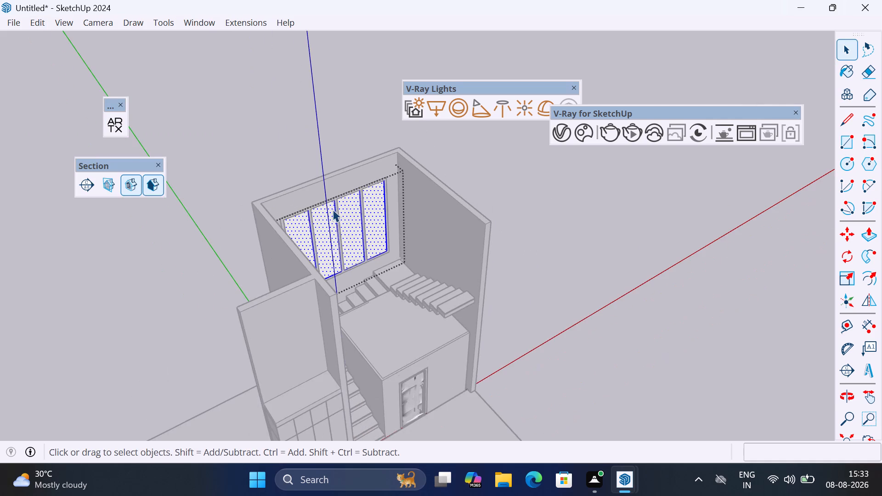
{"action": "scroll", "coordinate": [333, 209], "scroll_direction": "up", "scroll_amount": 1}
{"action": "middle_click_drag", "start_coordinate": [333, 209], "coordinate": [387, 216]}
{"action": "scroll", "coordinate": [343, 171], "scroll_direction": "up", "scroll_amount": 2}
{"action": "key", "text": "p"}
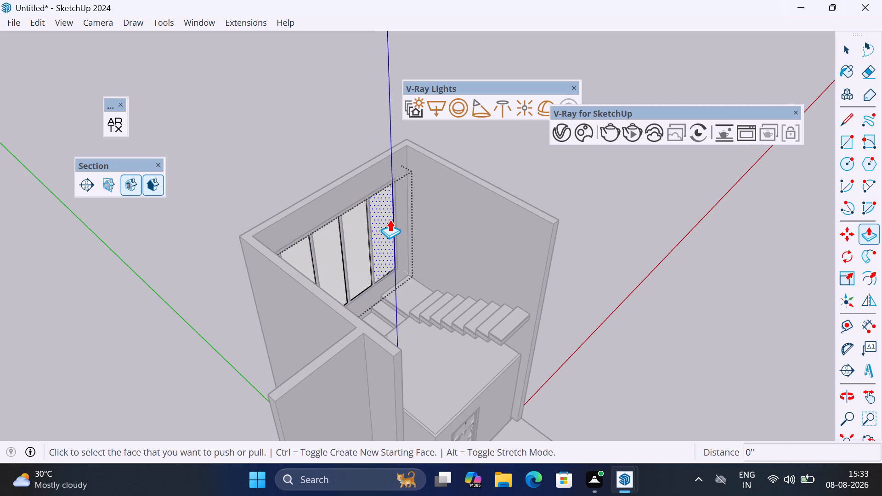
{"action": "left_click", "coordinate": [390, 220]}
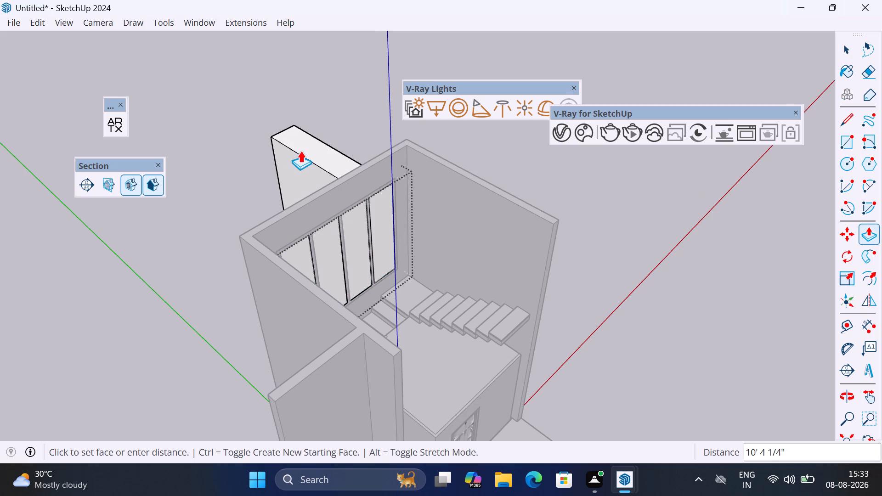
{"action": "type", "text": "12mm"}
{"action": "key", "text": "Return"}
{"action": "scroll", "coordinate": [332, 212], "scroll_direction": "up", "scroll_amount": 5}
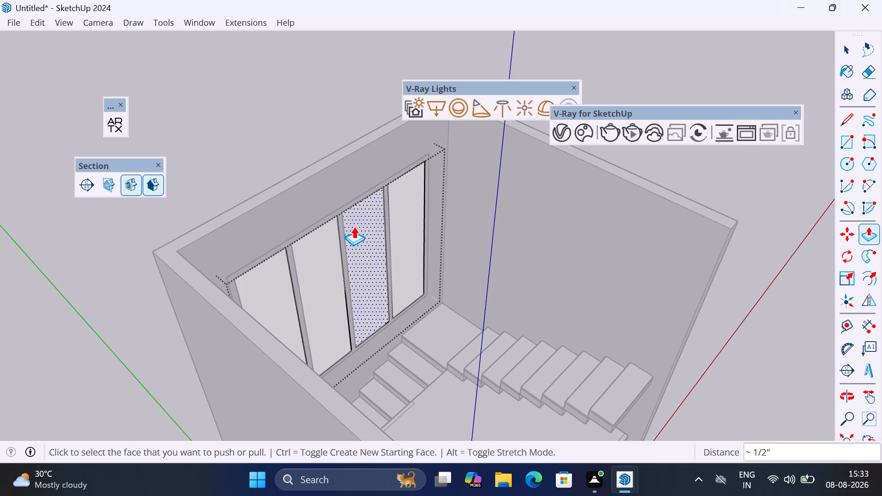
{"action": "double_click", "coordinate": [354, 226]}
{"action": "double_click", "coordinate": [312, 261]}
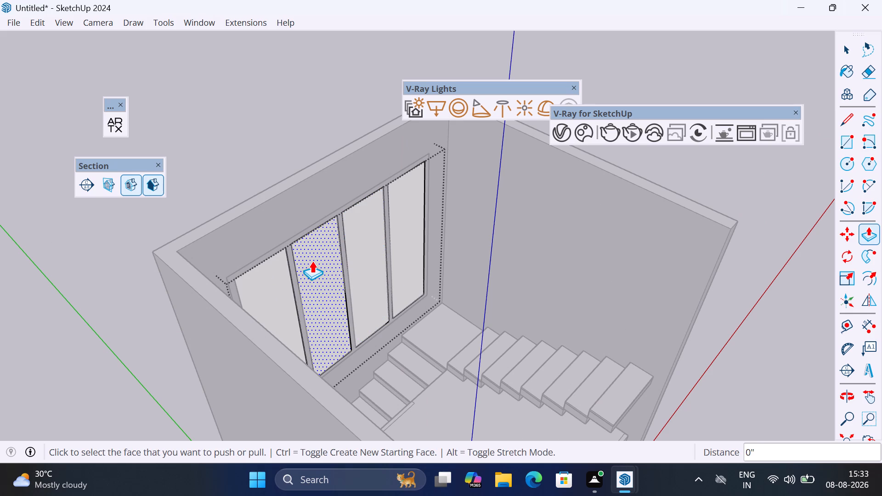
{"action": "double_click", "coordinate": [265, 292]}
{"action": "scroll", "coordinate": [281, 192], "scroll_direction": "down", "scroll_amount": 5}
{"action": "key", "text": "space"}
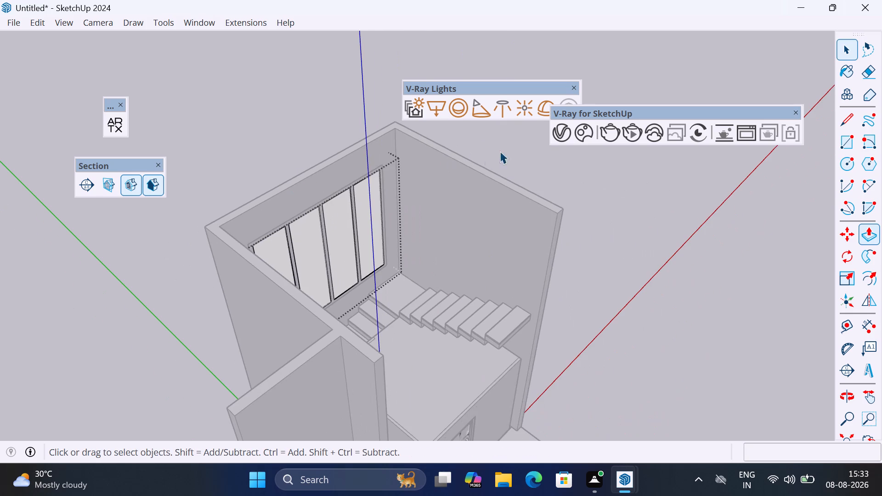
{"action": "left_click", "coordinate": [548, 144]}
Move the glass pane group 3" from its lower corner to the midpoint of the frame's depth.
{"action": "scroll", "coordinate": [341, 214], "scroll_direction": "up", "scroll_amount": 4}
{"action": "left_click", "coordinate": [379, 195]}
{"action": "scroll", "coordinate": [402, 287], "scroll_direction": "up", "scroll_amount": 2}
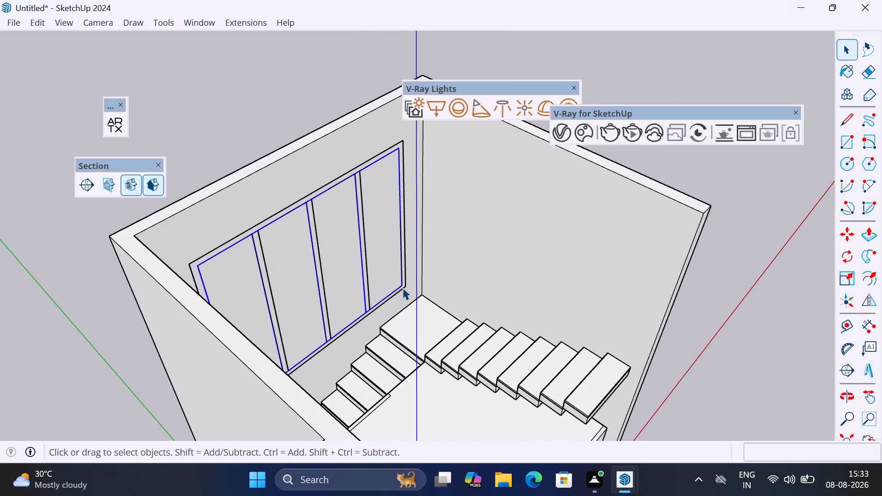
{"action": "scroll", "coordinate": [402, 287], "scroll_direction": "up", "scroll_amount": 14}
{"action": "key", "text": "m"}
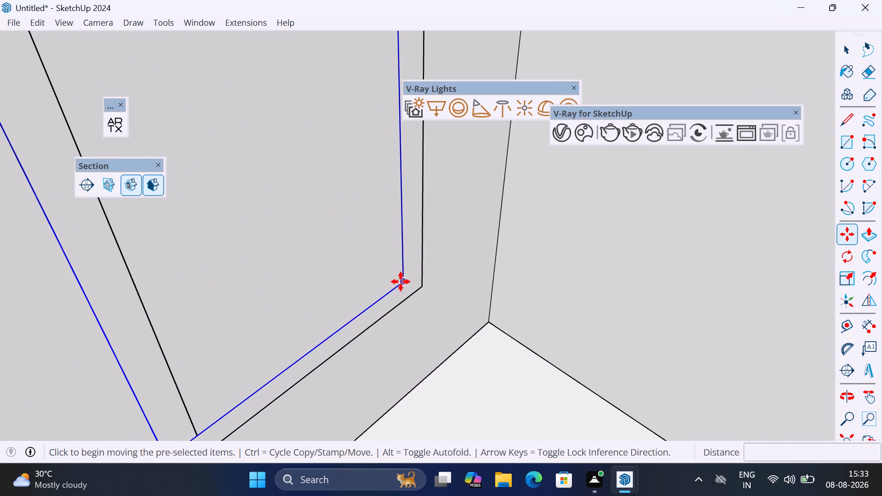
{"action": "left_click", "coordinate": [402, 282]}
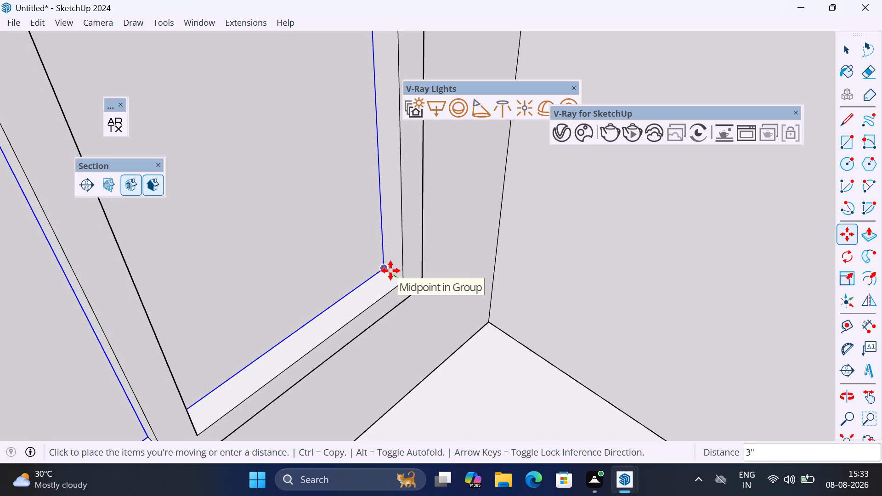
{"action": "left_click", "coordinate": [390, 271]}
Examine the glass panes' position in the window frame from both outside and inside the building.
{"action": "scroll", "coordinate": [430, 251], "scroll_direction": "down", "scroll_amount": 14}
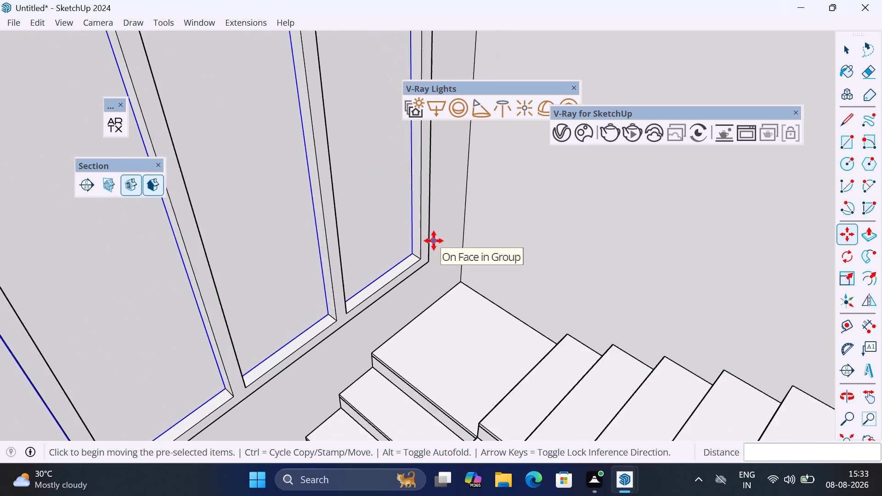
{"action": "scroll", "coordinate": [434, 241], "scroll_direction": "down", "scroll_amount": 3}
{"action": "scroll", "coordinate": [252, 245], "scroll_direction": "up", "scroll_amount": 1}
{"action": "middle_click_drag", "start_coordinate": [252, 245], "coordinate": [647, 222]}
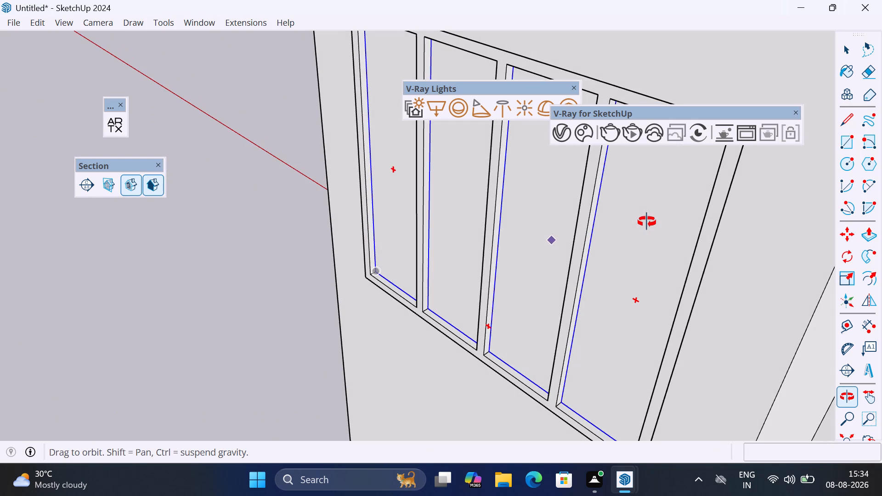
{"action": "middle_click_drag", "start_coordinate": [647, 222], "coordinate": [367, 241]}
{"action": "scroll", "coordinate": [377, 243], "scroll_direction": "down", "scroll_amount": 5}
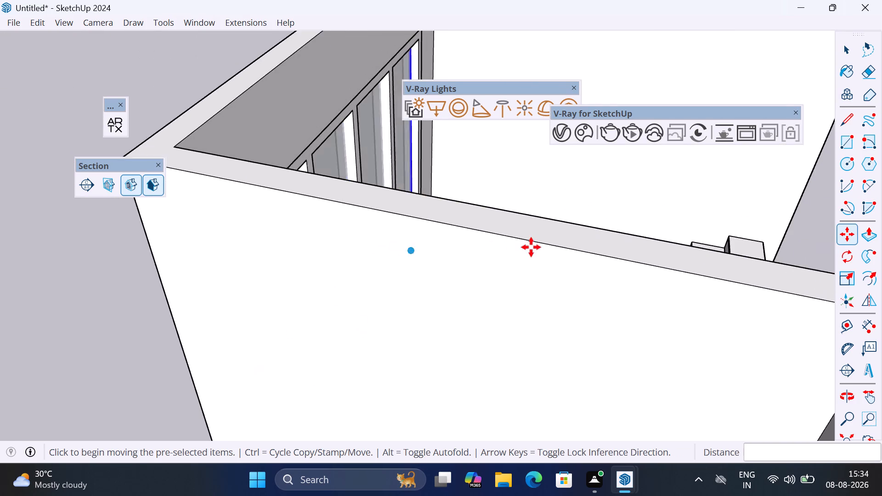
{"action": "middle_click_drag", "start_coordinate": [540, 251], "coordinate": [269, 271]}
{"action": "scroll", "coordinate": [269, 271], "scroll_direction": "down", "scroll_amount": 5}
{"action": "scroll", "coordinate": [315, 253], "scroll_direction": "down", "scroll_amount": 6}
{"action": "key", "text": "space"}
{"action": "scroll", "coordinate": [294, 246], "scroll_direction": "down", "scroll_amount": 4}
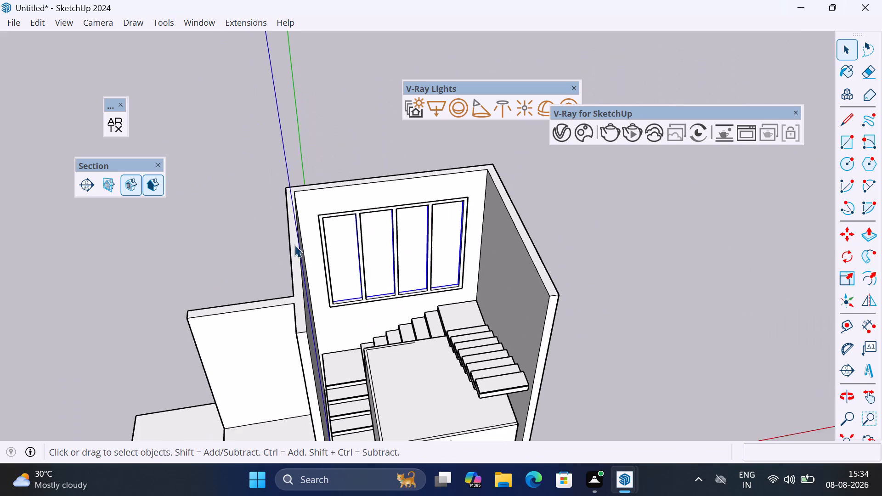
{"action": "middle_click_drag", "start_coordinate": [490, 229], "coordinate": [469, 201]}
{"action": "scroll", "coordinate": [480, 220], "scroll_direction": "up", "scroll_amount": 1}
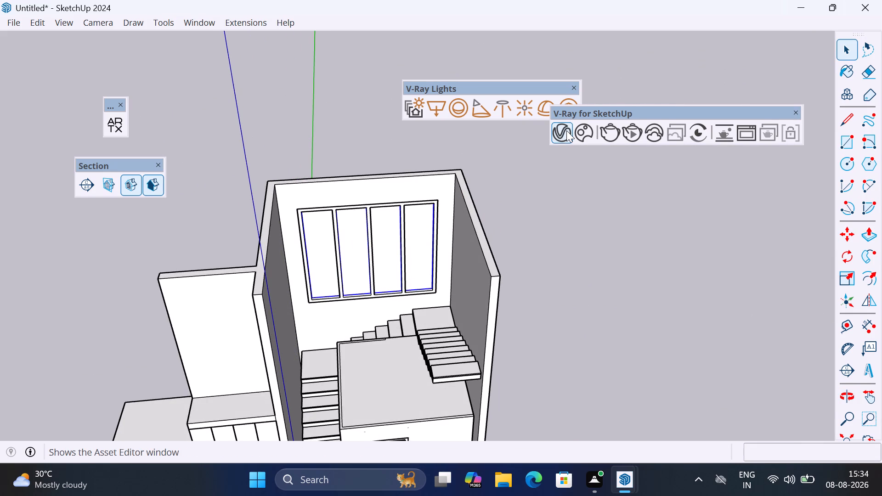
Open the V-Ray Asset Editor and create a new Generic material.
{"action": "left_click", "coordinate": [566, 130]}
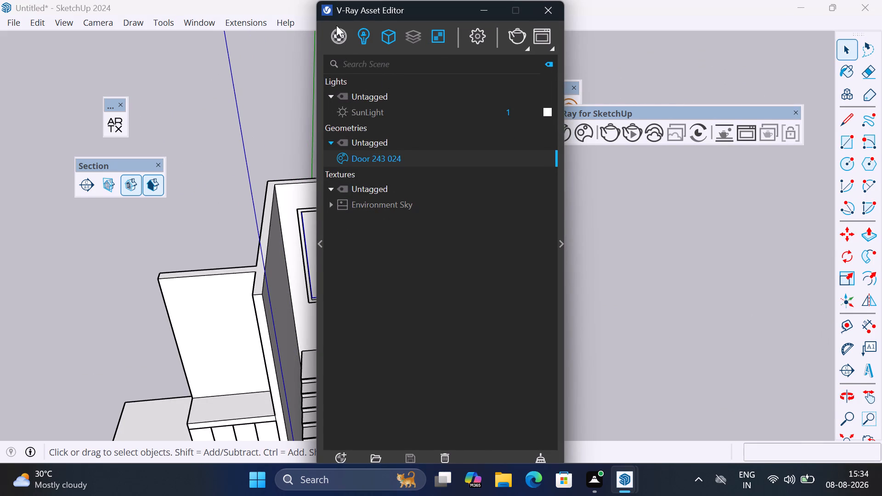
{"action": "left_click", "coordinate": [336, 25]}
{"action": "left_click", "coordinate": [369, 59]}
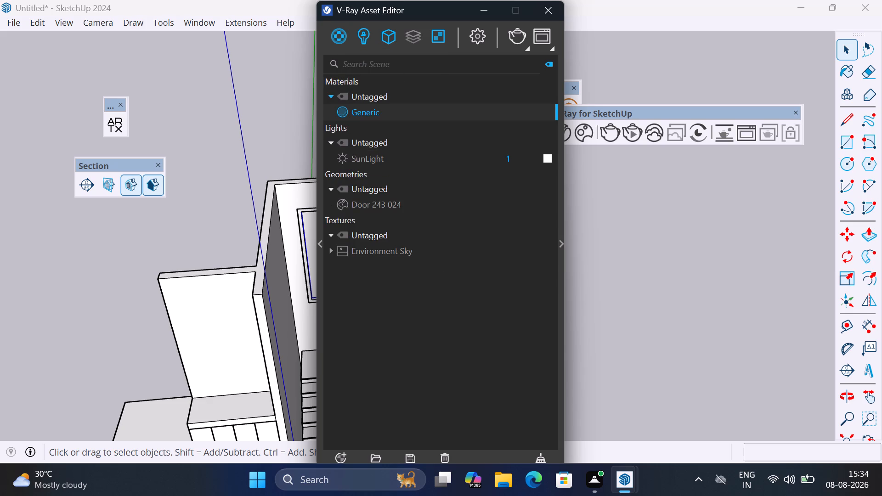
Rename the new Generic material as clr gls.
{"action": "double_click", "coordinate": [440, 110]}
{"action": "left_click_drag", "start_coordinate": [403, 117], "coordinate": [340, 101]}
{"action": "type", "text": "clr"}
{"action": "key", "text": "space"}
{"action": "type", "text": "gls"}
{"action": "key", "text": "Return"}
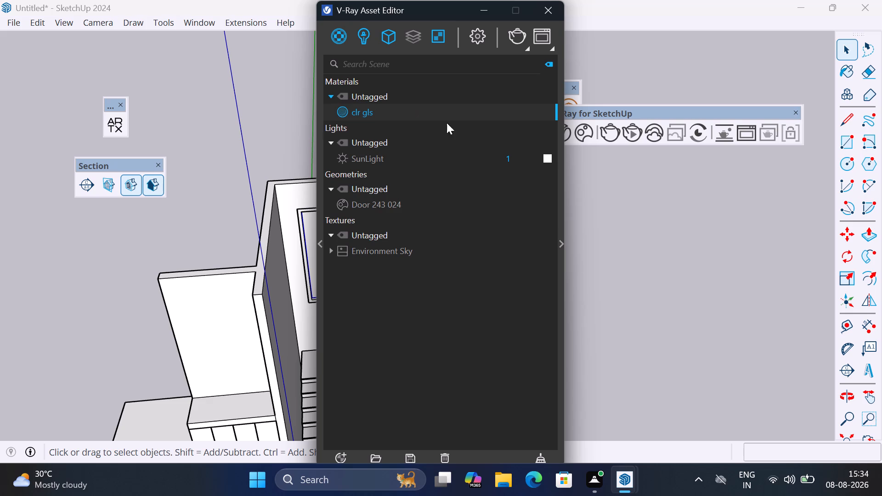
Make the clr gls material clear glass with a black diffuse colour, white reflection colour and white refraction colour.
{"action": "left_click", "coordinate": [560, 242]}
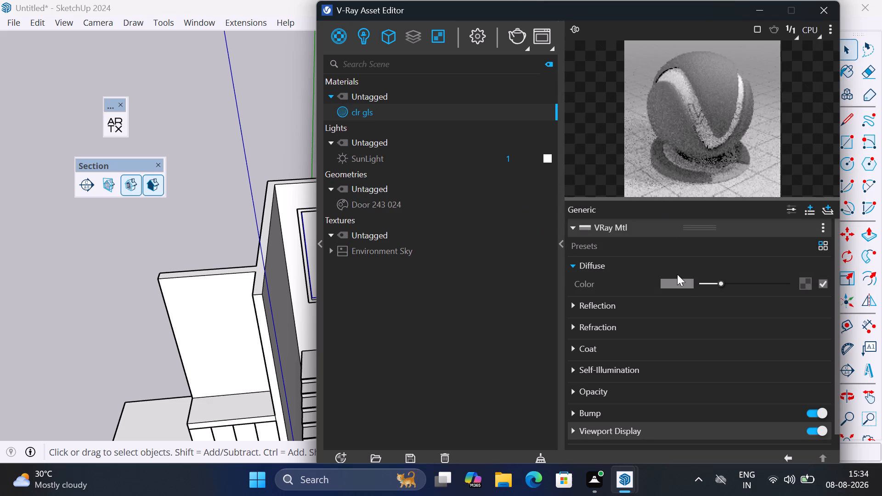
{"action": "left_click", "coordinate": [683, 287]}
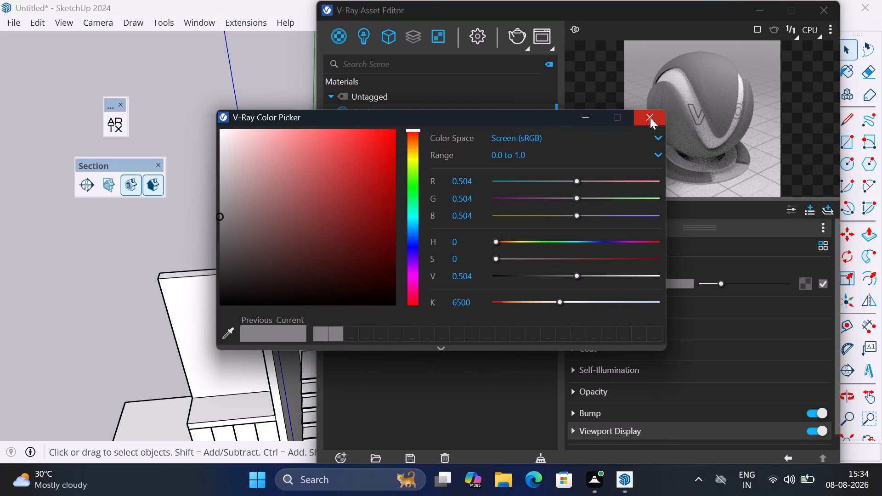
{"action": "left_click", "coordinate": [650, 118]}
{"action": "left_click_drag", "start_coordinate": [721, 280], "coordinate": [684, 284]}
{"action": "left_click", "coordinate": [637, 309]}
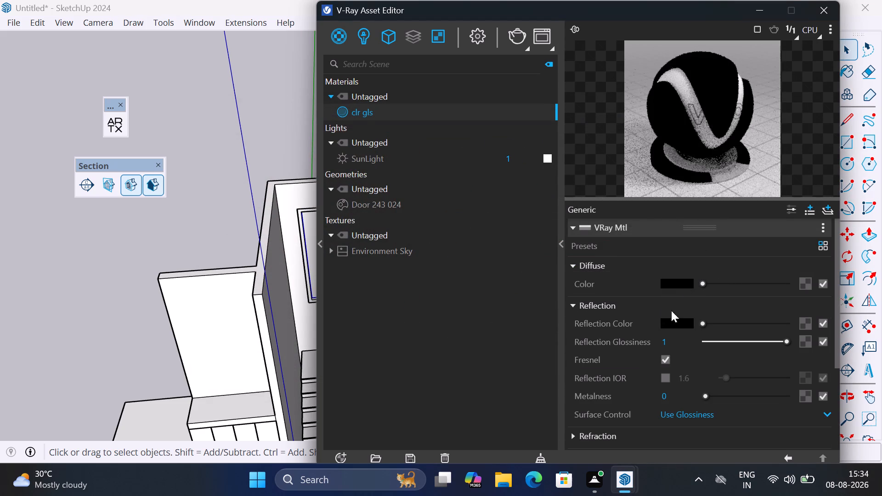
{"action": "left_click_drag", "start_coordinate": [701, 321], "coordinate": [837, 327]}
{"action": "scroll", "coordinate": [648, 380], "scroll_direction": "down", "scroll_amount": 1}
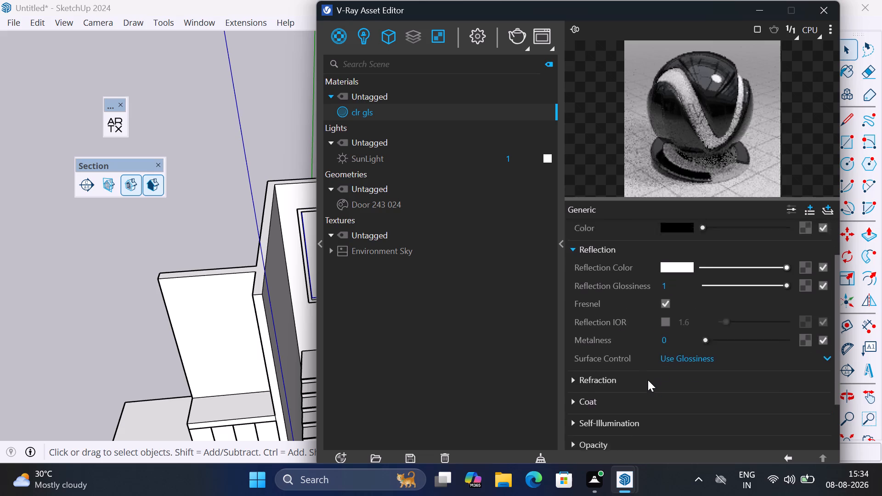
{"action": "left_click", "coordinate": [624, 367]}
{"action": "left_click_drag", "start_coordinate": [705, 383], "coordinate": [733, 383]}
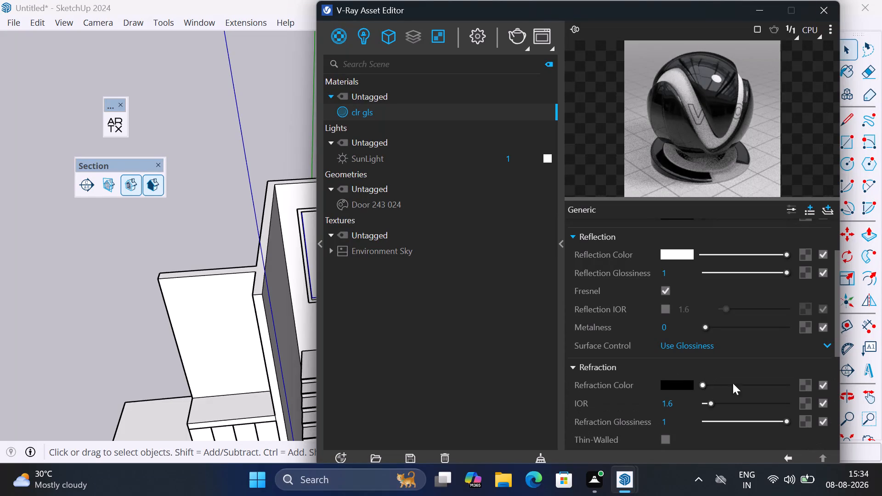
{"action": "left_click_drag", "start_coordinate": [733, 383], "coordinate": [803, 382]}
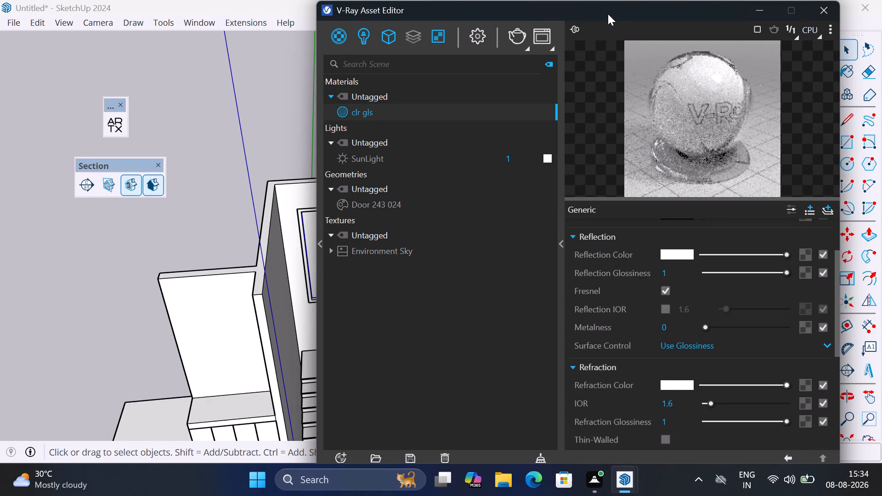
Apply the clr gls material to the selected glass panes, moving the Asset Editor aside to uncover the model.
{"action": "left_click_drag", "start_coordinate": [608, 10], "coordinate": [820, 96]}
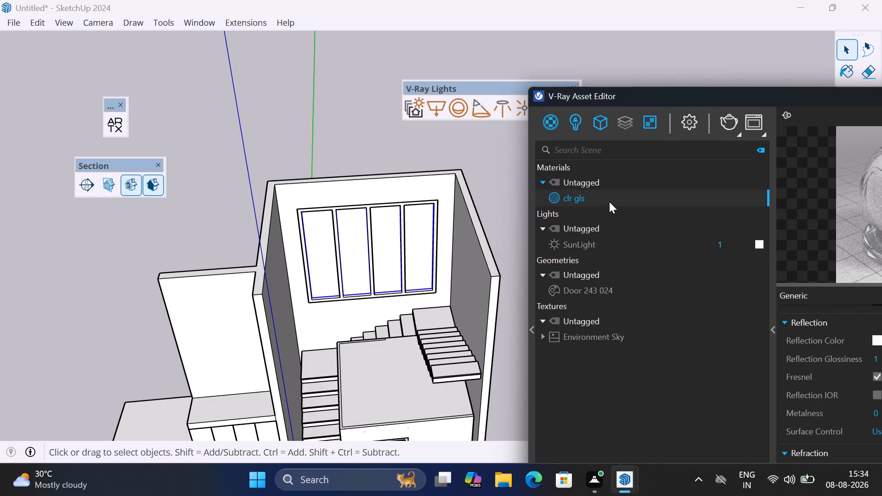
{"action": "right_click", "coordinate": [609, 200]}
{"action": "left_click", "coordinate": [645, 226]}
{"action": "left_click", "coordinate": [360, 133]}
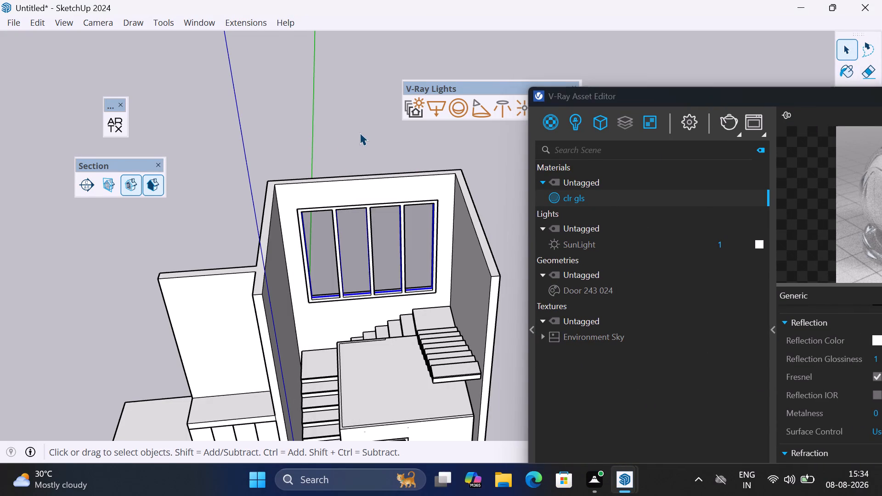
Import the Oak wood texture from the Architextures library into the model.
{"action": "double_click", "coordinate": [117, 123]}
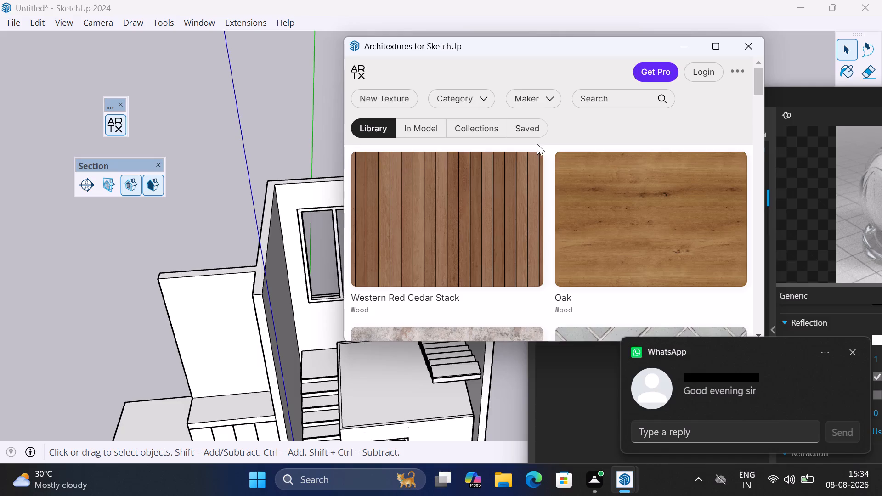
{"action": "left_click", "coordinate": [607, 206]}
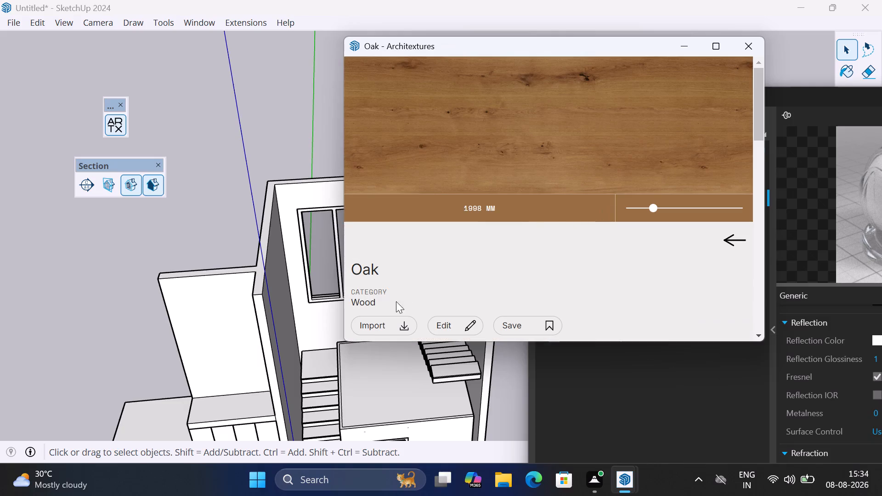
{"action": "left_click", "coordinate": [374, 318]}
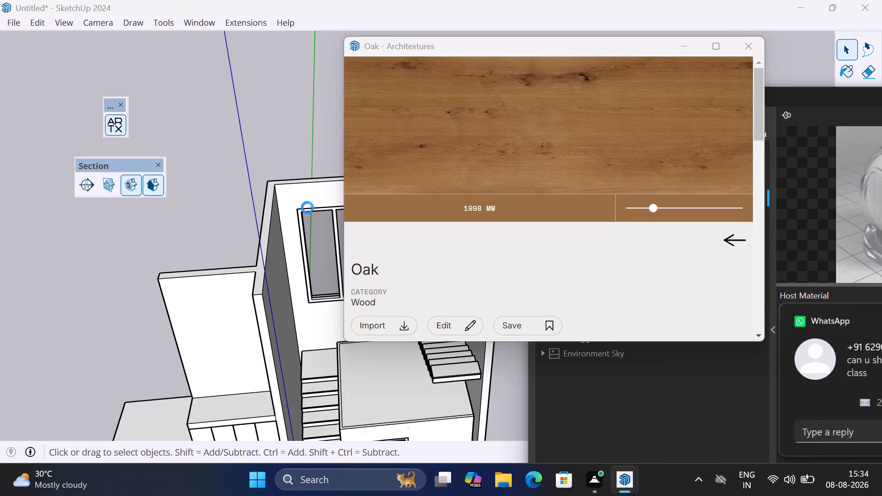
Paint the four-pane window frame above the stairs with the imported Oak material, and close the materials tray and texture library.
{"action": "scroll", "coordinate": [307, 208], "scroll_direction": "up", "scroll_amount": 2}
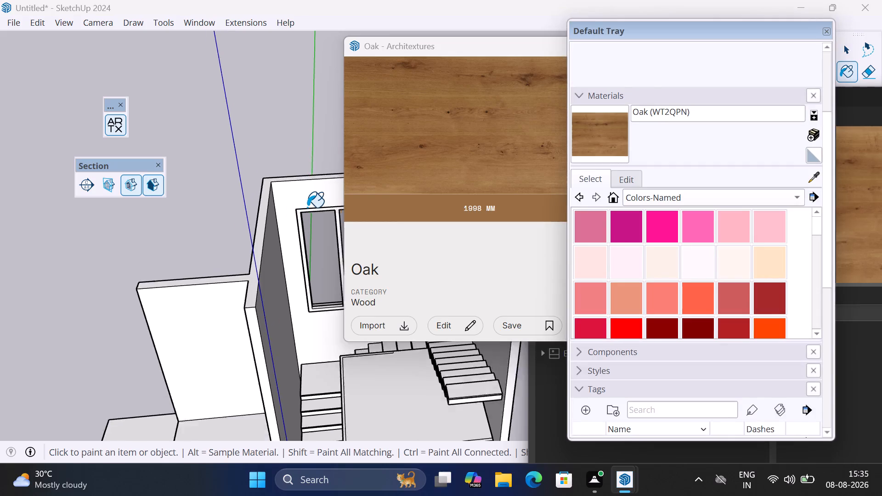
{"action": "scroll", "coordinate": [307, 208], "scroll_direction": "up", "scroll_amount": 12}
{"action": "left_click", "coordinate": [287, 215]}
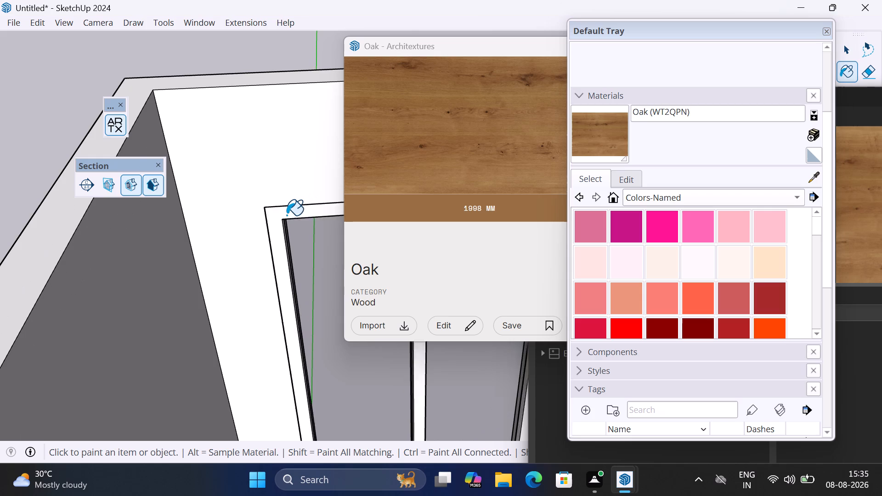
{"action": "scroll", "coordinate": [274, 190], "scroll_direction": "down", "scroll_amount": 12}
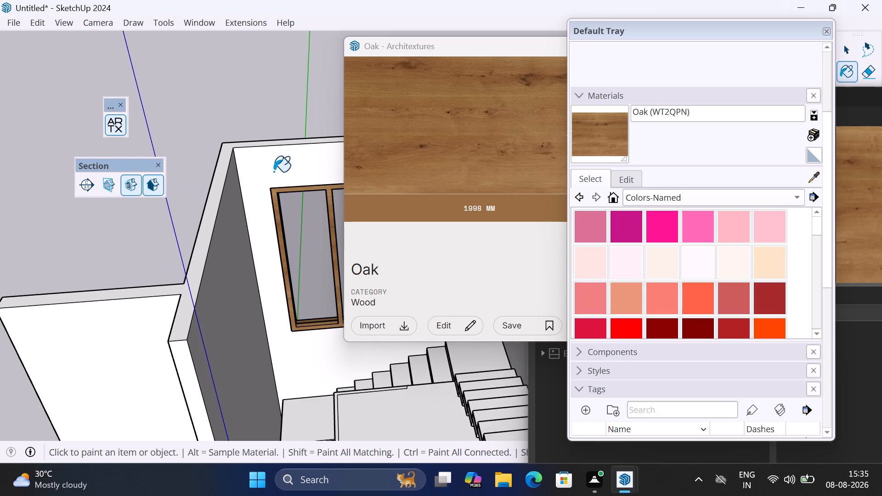
{"action": "key", "text": "Escape"}
{"action": "scroll", "coordinate": [274, 176], "scroll_direction": "down", "scroll_amount": 4}
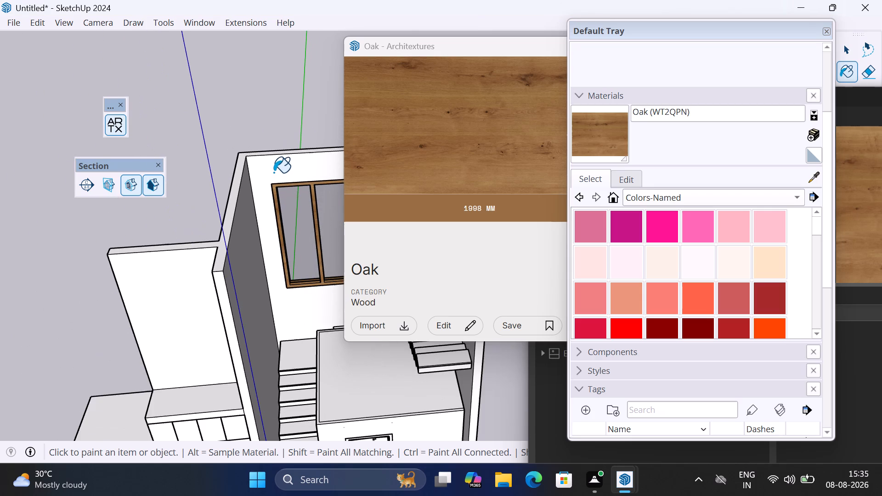
{"action": "key", "text": "space"}
{"action": "left_click", "coordinate": [277, 132]}
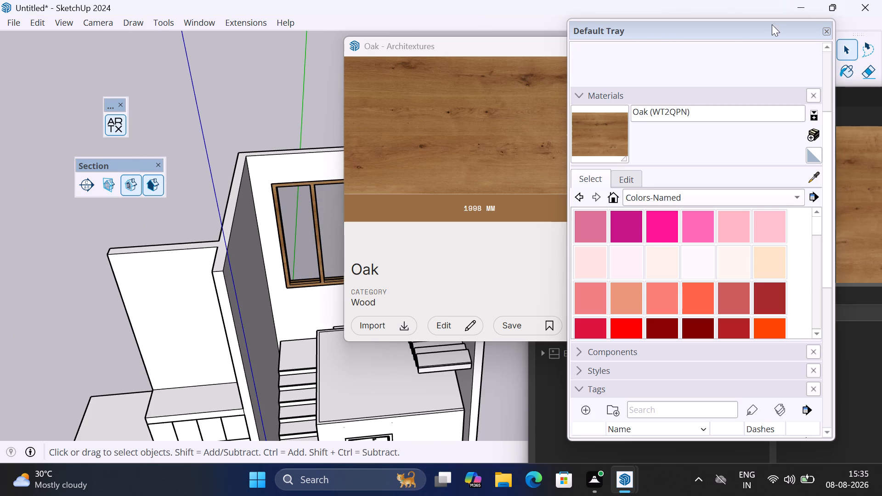
{"action": "left_click", "coordinate": [826, 32]}
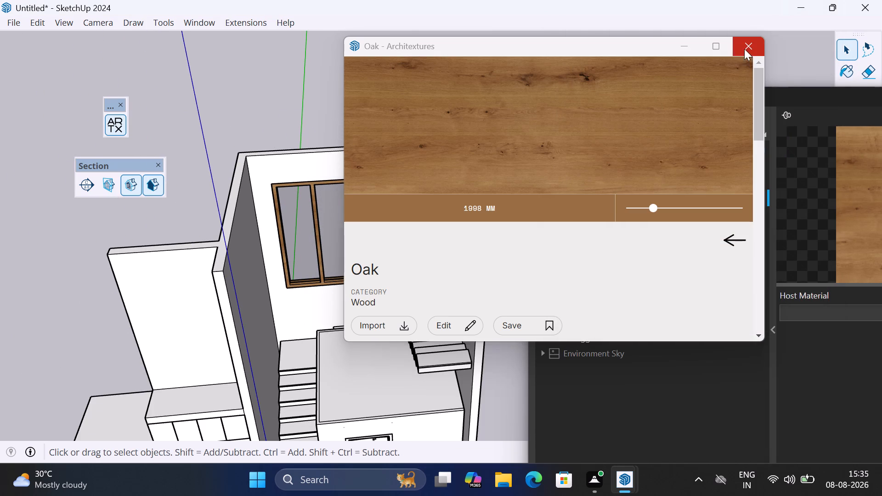
{"action": "left_click", "coordinate": [744, 49]}
Examine the oak window frame and its glass panes from outside the building and from the stair side.
{"action": "middle_click_drag", "start_coordinate": [238, 179], "coordinate": [624, 172]}
{"action": "scroll", "coordinate": [240, 179], "scroll_direction": "up", "scroll_amount": 1}
{"action": "scroll", "coordinate": [400, 193], "scroll_direction": "down", "scroll_amount": 6}
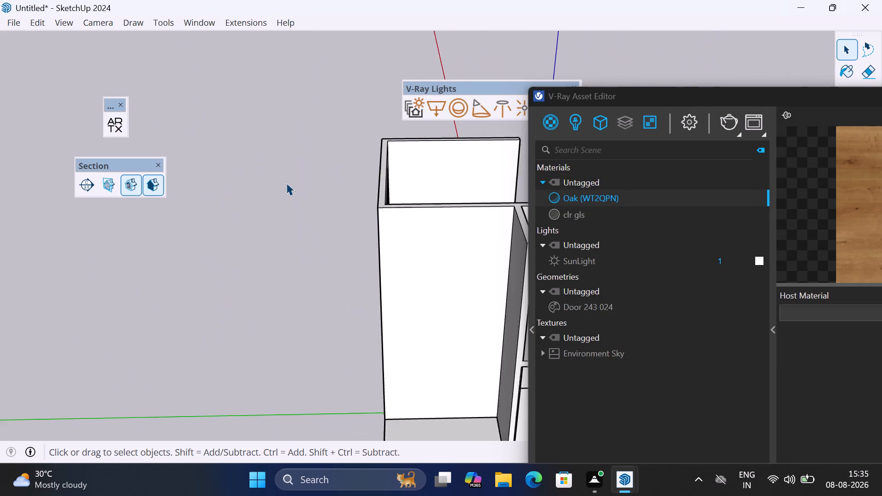
{"action": "scroll", "coordinate": [286, 183], "scroll_direction": "down", "scroll_amount": 5}
{"action": "middle_click_drag", "start_coordinate": [295, 186], "coordinate": [605, 202]}
{"action": "scroll", "coordinate": [368, 222], "scroll_direction": "up", "scroll_amount": 1}
{"action": "scroll", "coordinate": [445, 228], "scroll_direction": "up", "scroll_amount": 6}
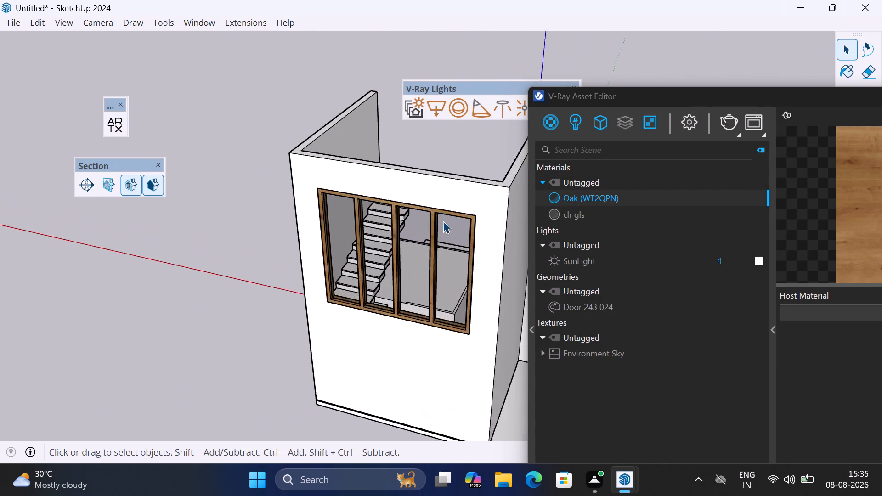
{"action": "scroll", "coordinate": [443, 223], "scroll_direction": "up", "scroll_amount": 5}
{"action": "middle_click_drag", "start_coordinate": [443, 224], "coordinate": [416, 186]}
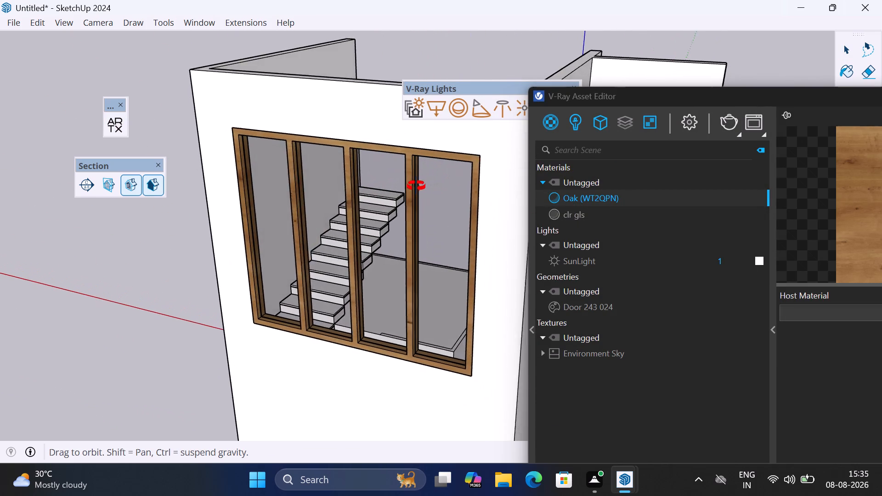
{"action": "middle_click_drag", "start_coordinate": [416, 186], "coordinate": [301, 195]}
{"action": "scroll", "coordinate": [304, 183], "scroll_direction": "down", "scroll_amount": 10}
{"action": "scroll", "coordinate": [393, 155], "scroll_direction": "up", "scroll_amount": 1}
{"action": "middle_click_drag", "start_coordinate": [396, 155], "coordinate": [141, 207]}
{"action": "middle_click_drag", "start_coordinate": [353, 178], "coordinate": [127, 177]}
{"action": "scroll", "coordinate": [353, 178], "scroll_direction": "up", "scroll_amount": 1}
{"action": "scroll", "coordinate": [120, 174], "scroll_direction": "down", "scroll_amount": 5}
{"action": "middle_click_drag", "start_coordinate": [472, 209], "coordinate": [394, 203]}
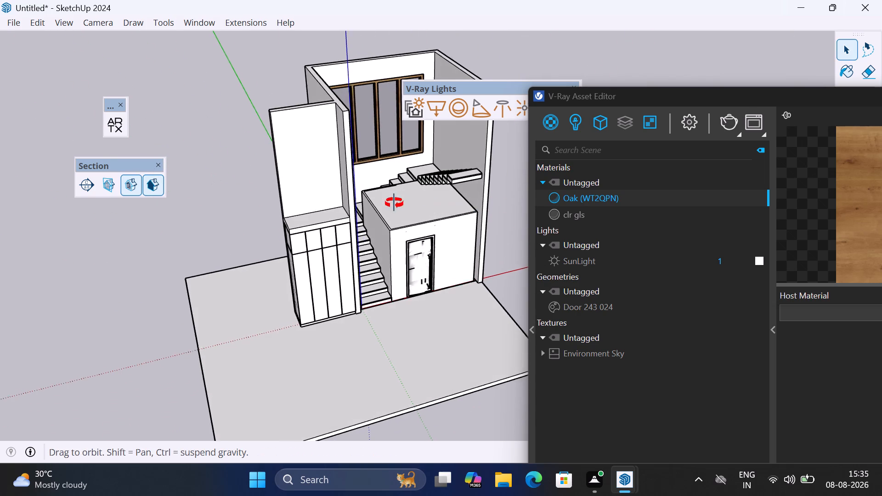
{"action": "middle_click_drag", "start_coordinate": [394, 203], "coordinate": [351, 187]}
{"action": "scroll", "coordinate": [351, 187], "scroll_direction": "up", "scroll_amount": 1}
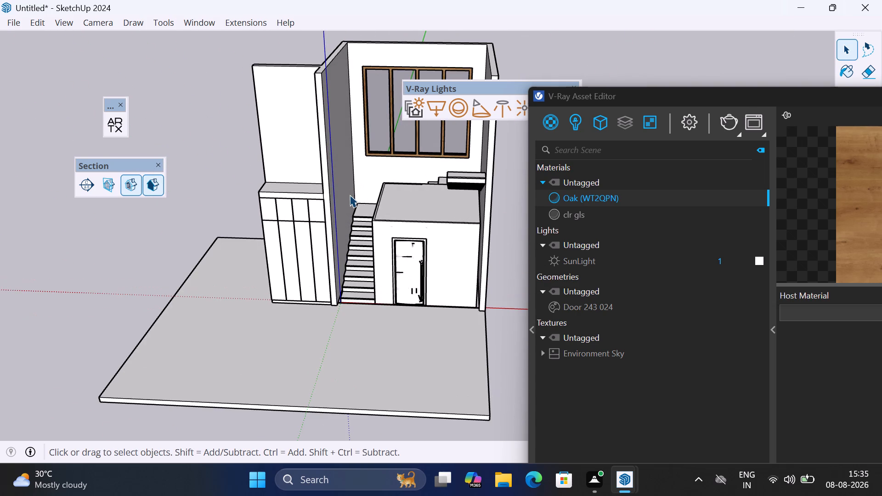
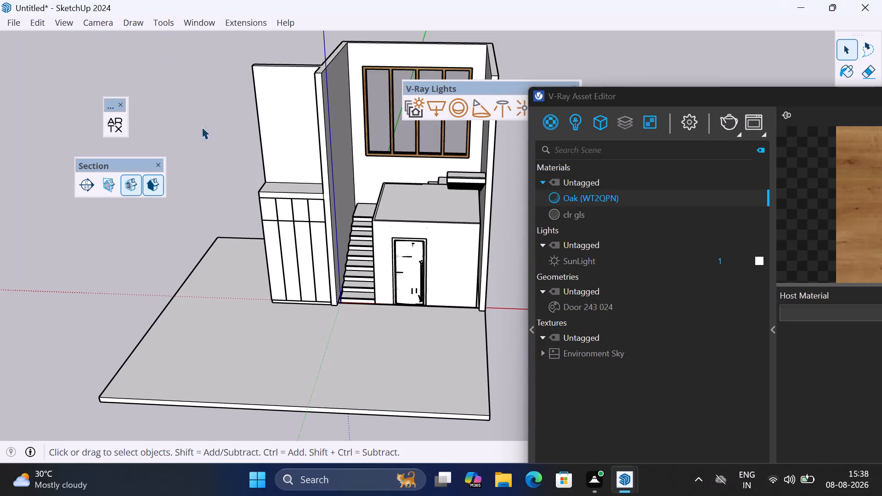
Push/Pull the front face of the top step's block on the upper stair flight outward to the side wall's edge.
{"action": "middle_click_drag", "start_coordinate": [356, 196], "coordinate": [354, 196]}
{"action": "middle_click_drag", "start_coordinate": [354, 196], "coordinate": [277, 181]}
{"action": "middle_click_drag", "start_coordinate": [356, 152], "coordinate": [375, 156]}
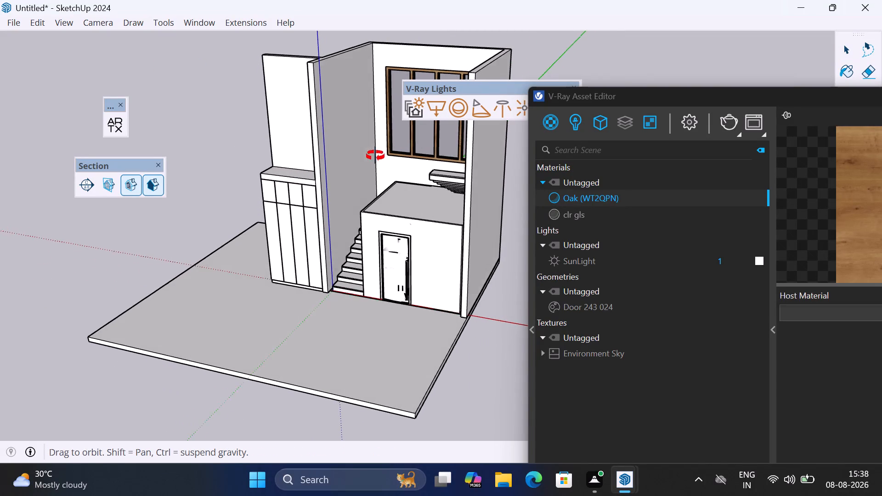
{"action": "middle_click_drag", "start_coordinate": [375, 156], "coordinate": [502, 166]}
{"action": "scroll", "coordinate": [299, 174], "scroll_direction": "down", "scroll_amount": 5}
{"action": "scroll", "coordinate": [356, 163], "scroll_direction": "up", "scroll_amount": 1}
{"action": "middle_click_drag", "start_coordinate": [372, 168], "coordinate": [467, 195]}
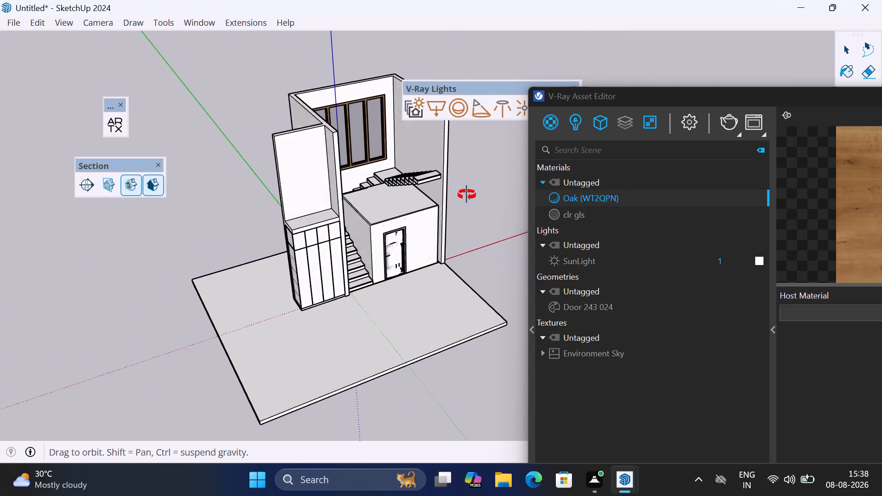
{"action": "middle_click_drag", "start_coordinate": [467, 195], "coordinate": [471, 193]}
{"action": "scroll", "coordinate": [447, 172], "scroll_direction": "up", "scroll_amount": 14}
{"action": "middle_click_drag", "start_coordinate": [427, 180], "coordinate": [456, 180]}
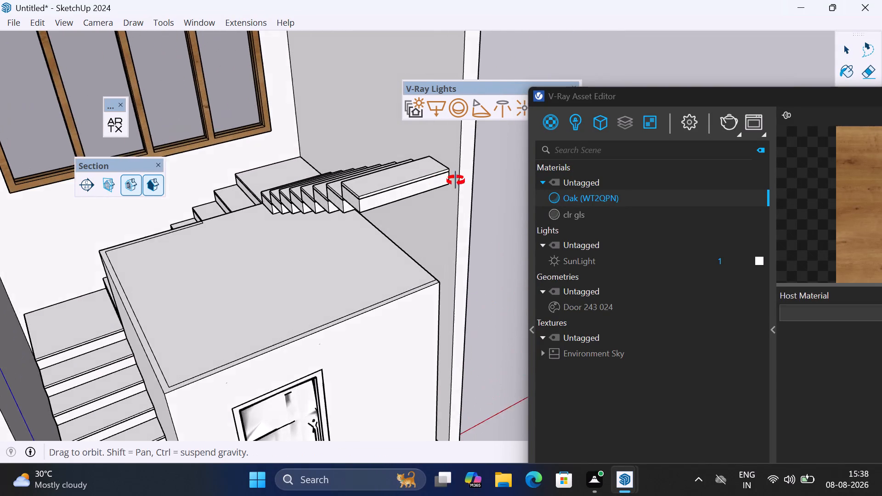
{"action": "middle_click_drag", "start_coordinate": [456, 180], "coordinate": [484, 177]}
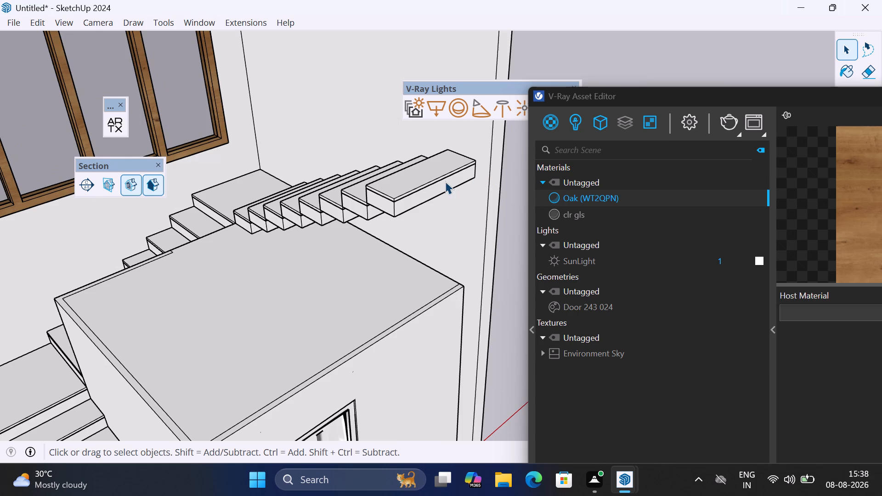
{"action": "scroll", "coordinate": [443, 182], "scroll_direction": "up", "scroll_amount": 2}
{"action": "double_click", "coordinate": [430, 190]}
{"action": "left_click", "coordinate": [433, 190]}
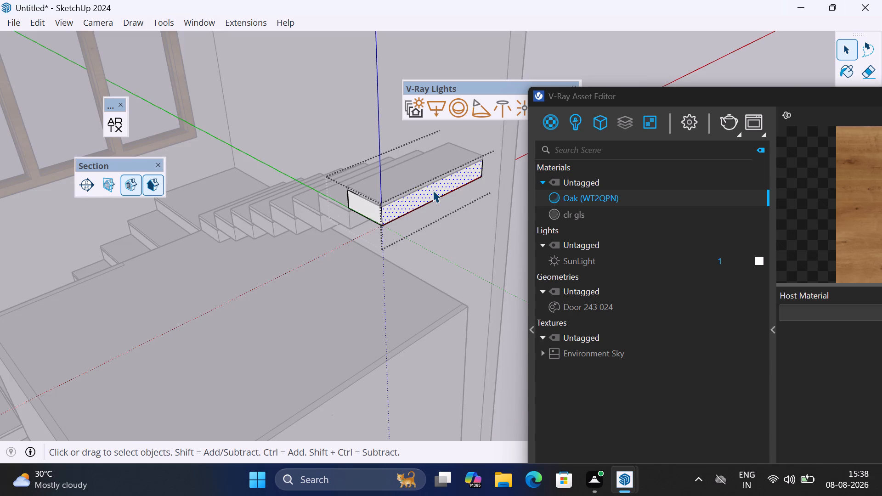
{"action": "key", "text": "p"}
{"action": "left_click", "coordinate": [433, 190]}
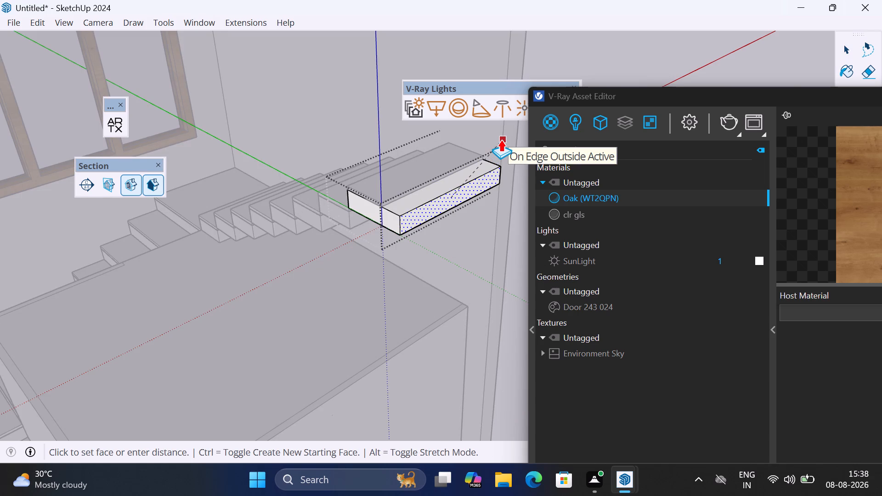
{"action": "left_click", "coordinate": [501, 140]}
{"action": "key", "text": "space"}
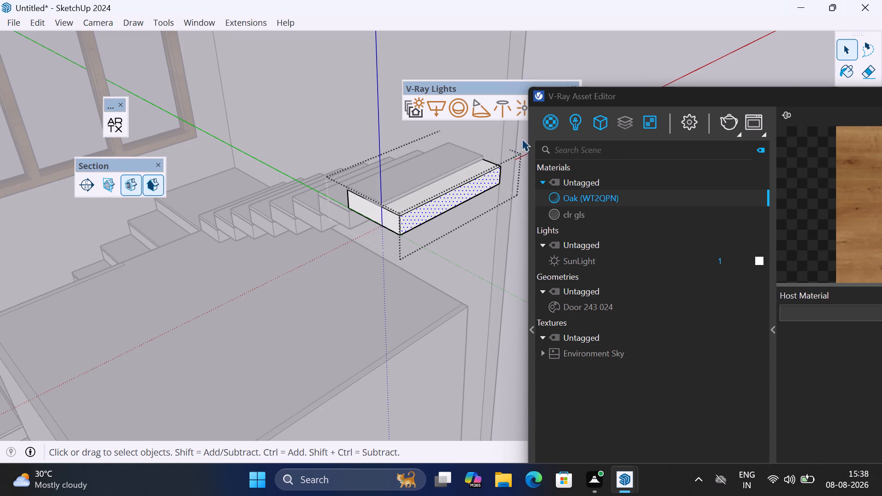
{"action": "left_click", "coordinate": [608, 71]}
Extend the thin tread slab on the top step with Push/Pull, flush with the block beneath it.
{"action": "double_click", "coordinate": [449, 160]}
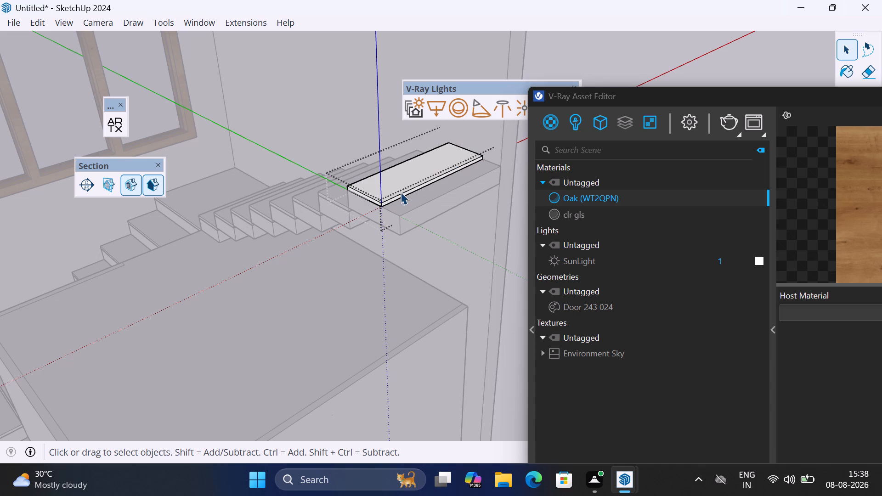
{"action": "key", "text": "p"}
{"action": "left_click", "coordinate": [391, 201]}
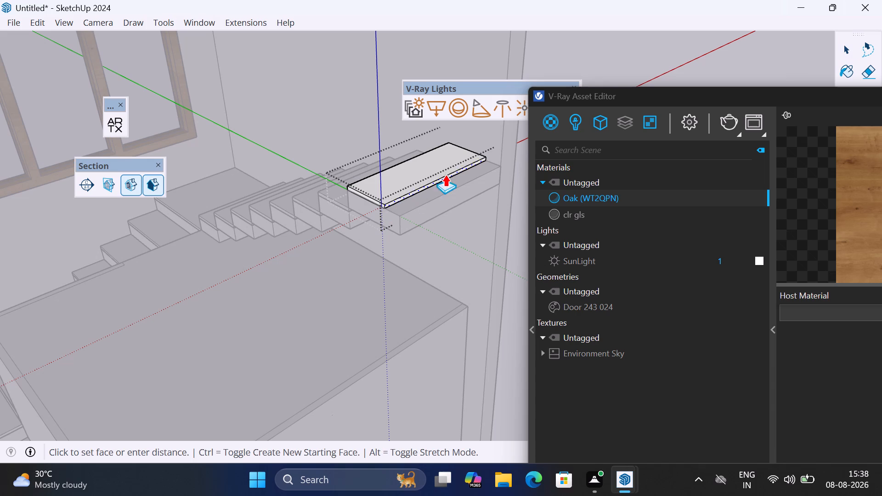
{"action": "left_click", "coordinate": [504, 142]}
{"action": "key", "text": "space"}
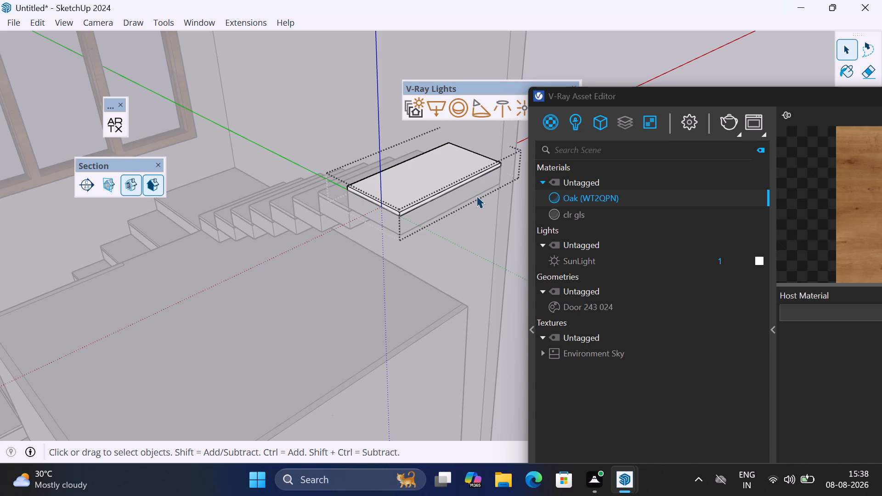
{"action": "scroll", "coordinate": [417, 119], "scroll_direction": "down", "scroll_amount": 6}
{"action": "key", "text": "space"}
{"action": "left_click", "coordinate": [606, 56]}
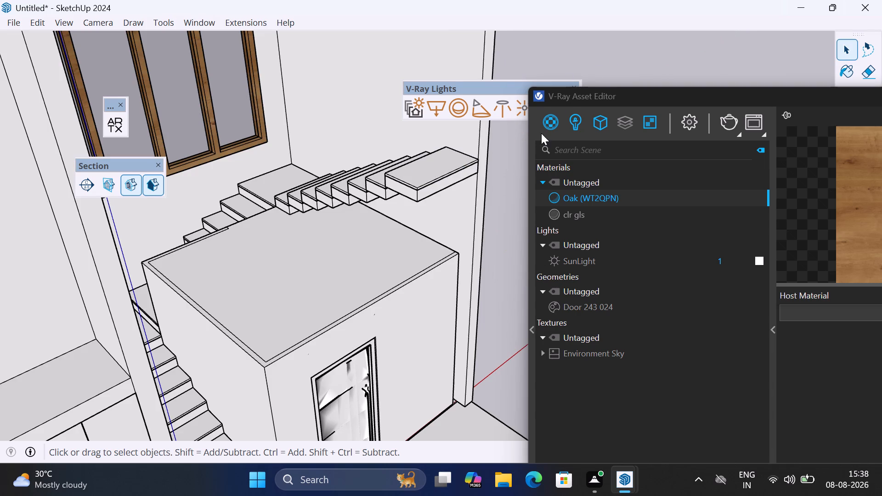
Close the V-Ray Asset Editor to uncover the model.
{"action": "left_click_drag", "start_coordinate": [681, 94], "coordinate": [475, 90]}
{"action": "left_click", "coordinate": [837, 90]}
Push the front face of the ledge above the tall cabinets back 2' to the wall behind it.
{"action": "scroll", "coordinate": [598, 158], "scroll_direction": "down", "scroll_amount": 1}
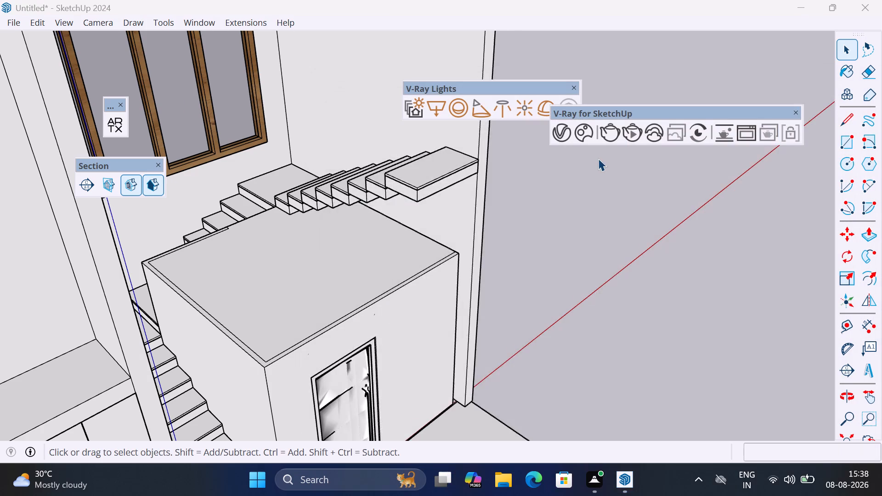
{"action": "scroll", "coordinate": [598, 158], "scroll_direction": "down", "scroll_amount": 3}
{"action": "middle_click_drag", "start_coordinate": [577, 189], "coordinate": [420, 223]}
{"action": "scroll", "coordinate": [420, 223], "scroll_direction": "down", "scroll_amount": 4}
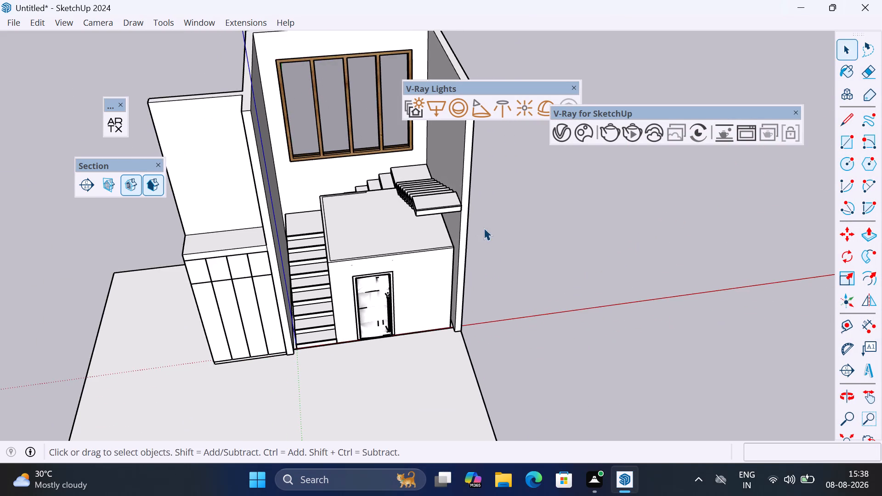
{"action": "middle_click_drag", "start_coordinate": [434, 228], "coordinate": [424, 156]}
{"action": "scroll", "coordinate": [339, 217], "scroll_direction": "up", "scroll_amount": 1}
{"action": "scroll", "coordinate": [464, 175], "scroll_direction": "down", "scroll_amount": 2}
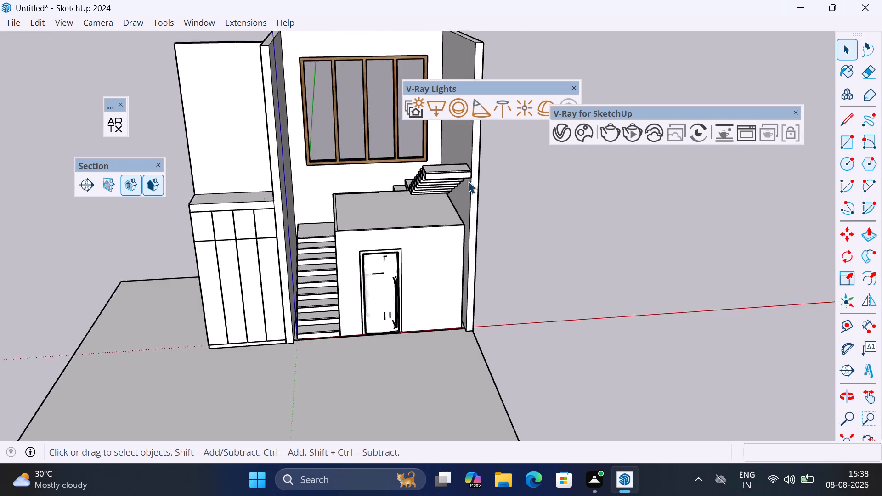
{"action": "scroll", "coordinate": [468, 181], "scroll_direction": "down", "scroll_amount": 3}
{"action": "scroll", "coordinate": [259, 210], "scroll_direction": "up", "scroll_amount": 4}
{"action": "middle_click_drag", "start_coordinate": [259, 210], "coordinate": [323, 192]}
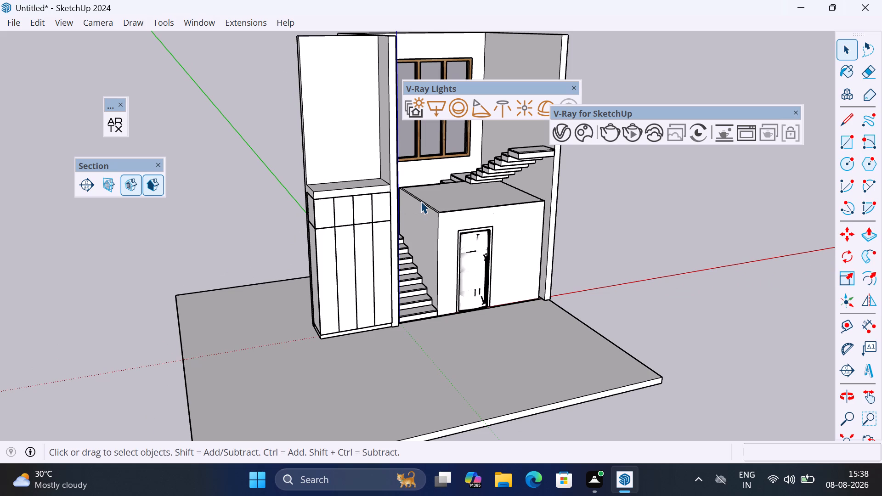
{"action": "scroll", "coordinate": [422, 203], "scroll_direction": "down", "scroll_amount": 1}
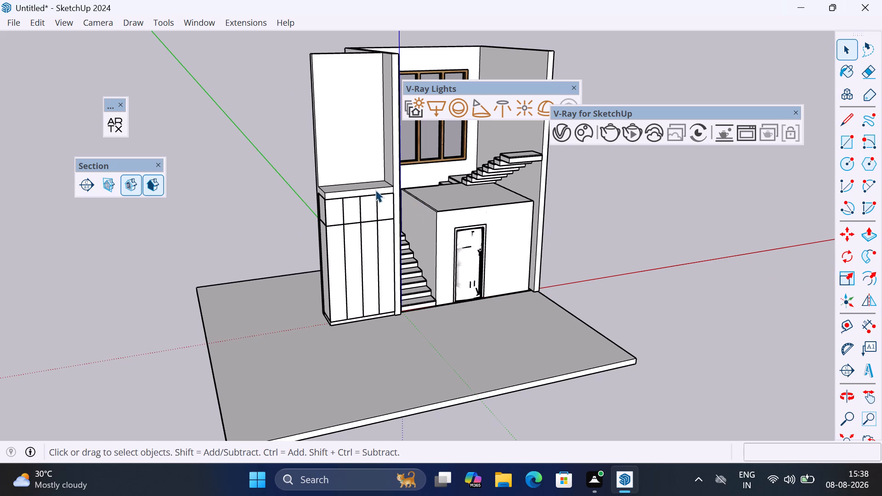
{"action": "left_click", "coordinate": [349, 193]}
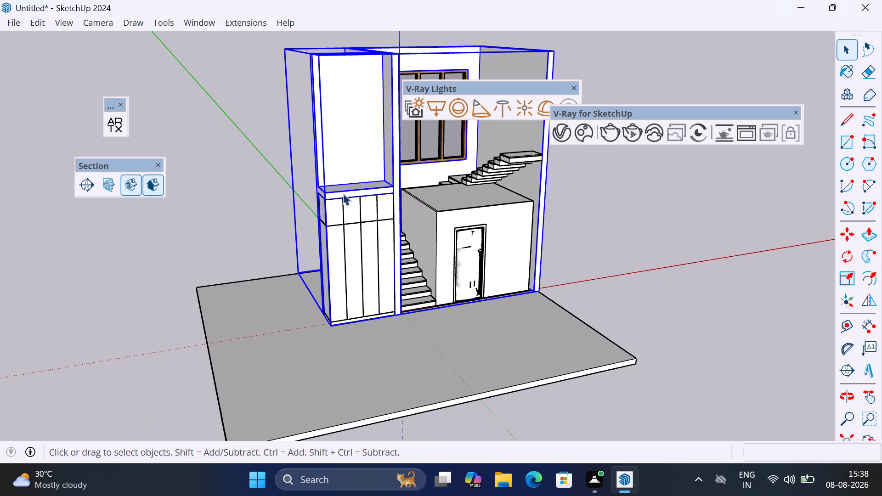
{"action": "scroll", "coordinate": [315, 190], "scroll_direction": "up", "scroll_amount": 6}
{"action": "middle_click_drag", "start_coordinate": [317, 190], "coordinate": [357, 193]}
{"action": "double_click", "coordinate": [378, 192]}
{"action": "scroll", "coordinate": [399, 203], "scroll_direction": "up", "scroll_amount": 2}
{"action": "double_click", "coordinate": [399, 203]}
{"action": "left_click", "coordinate": [396, 203]}
{"action": "key", "text": "p"}
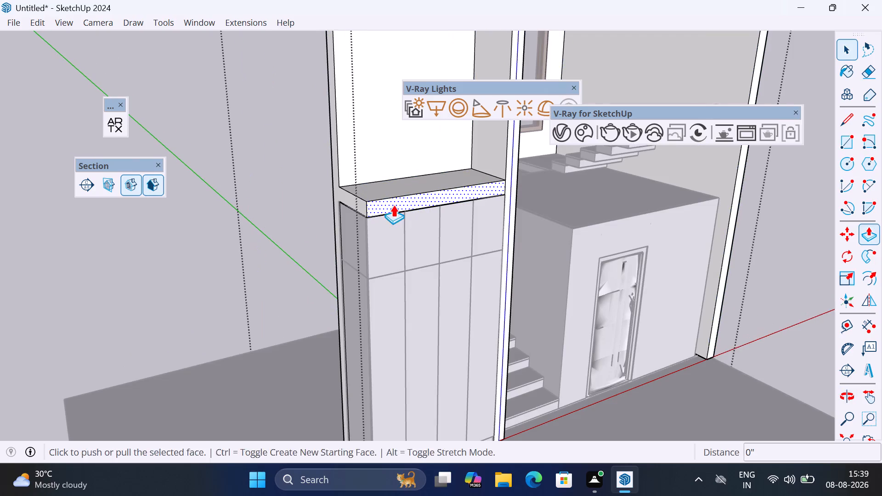
{"action": "left_click", "coordinate": [393, 205]}
{"action": "left_click", "coordinate": [356, 136]}
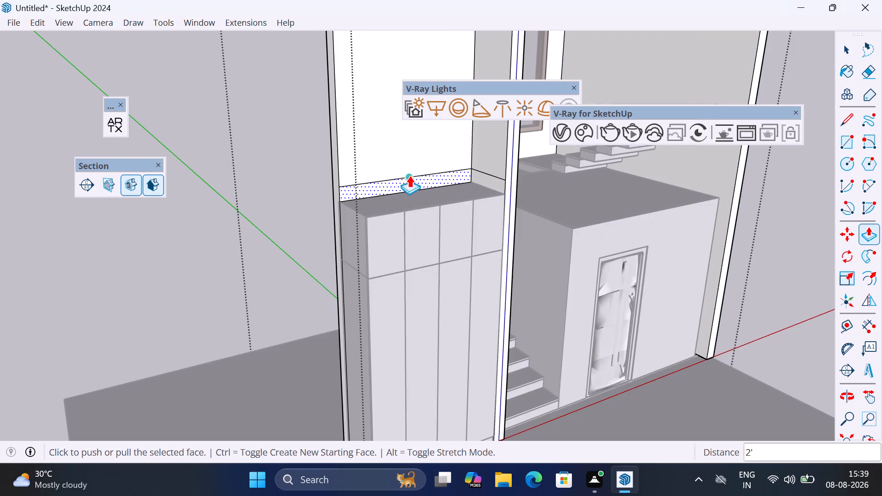
Erase the leftover ledge edges on the back and side walls above the cabinets, and leave the wall group.
{"action": "key", "text": "e"}
{"action": "left_click", "coordinate": [409, 177]}
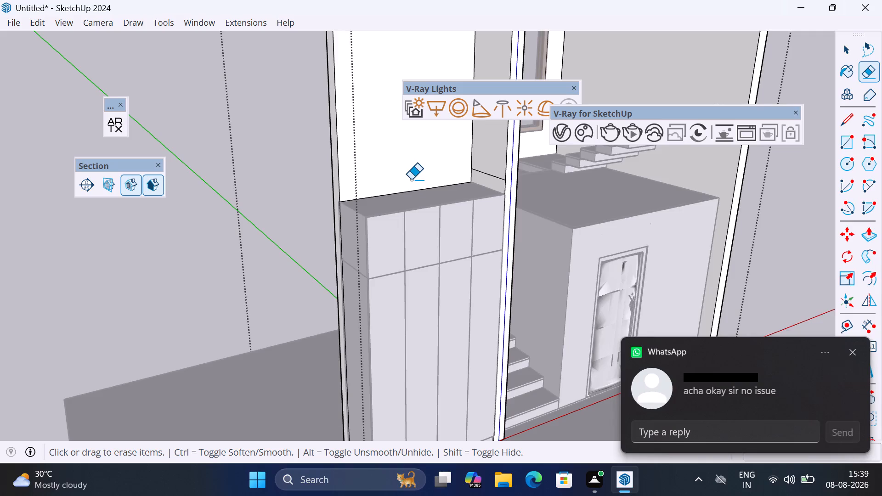
{"action": "left_click_drag", "start_coordinate": [484, 176], "coordinate": [485, 172]}
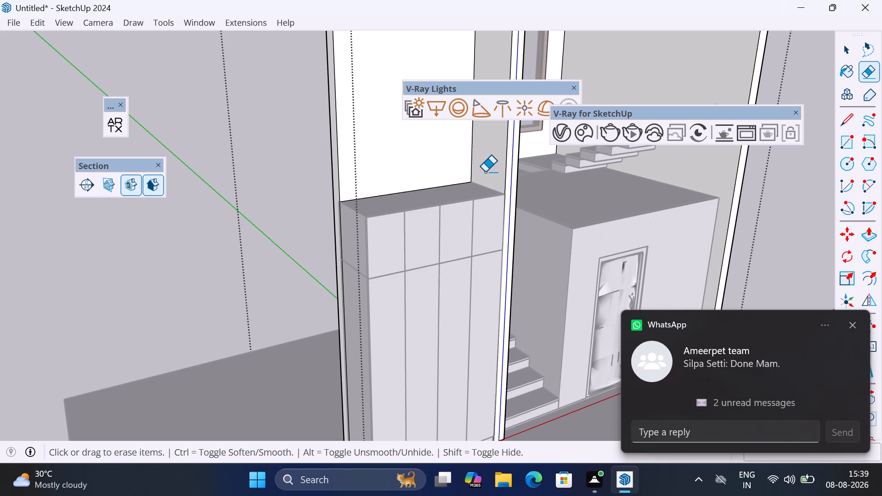
{"action": "scroll", "coordinate": [428, 193], "scroll_direction": "down", "scroll_amount": 6}
{"action": "scroll", "coordinate": [349, 233], "scroll_direction": "down", "scroll_amount": 2}
{"action": "key", "text": "space"}
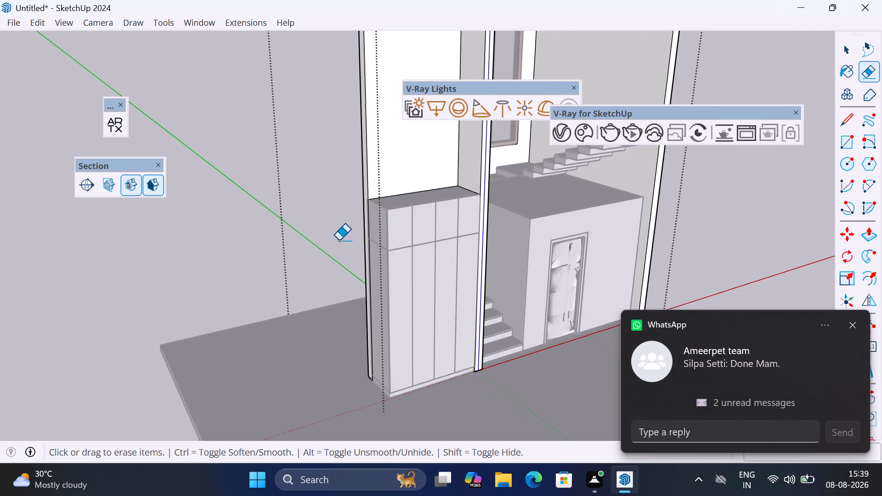
{"action": "scroll", "coordinate": [339, 240], "scroll_direction": "down", "scroll_amount": 1}
{"action": "scroll", "coordinate": [304, 262], "scroll_direction": "down", "scroll_amount": 1}
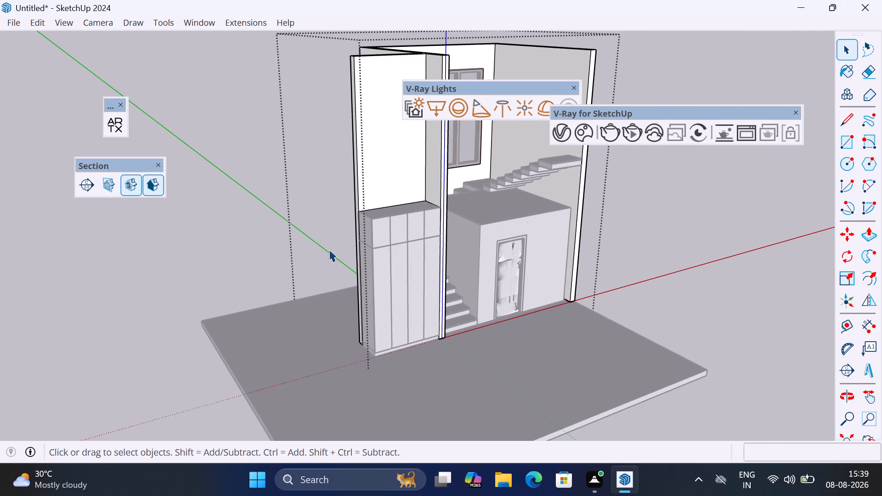
{"action": "scroll", "coordinate": [351, 223], "scroll_direction": "up", "scroll_amount": 1}
{"action": "middle_click_drag", "start_coordinate": [360, 226], "coordinate": [379, 235]}
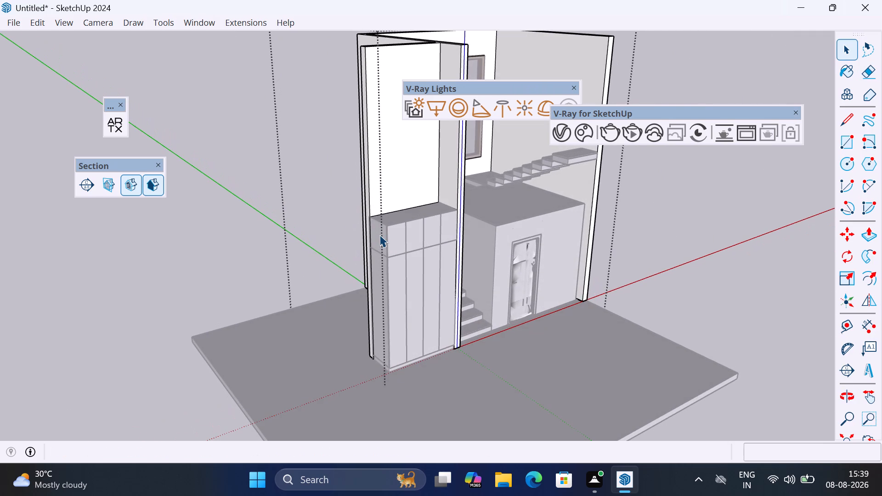
{"action": "scroll", "coordinate": [403, 247], "scroll_direction": "down", "scroll_amount": 5}
{"action": "middle_click_drag", "start_coordinate": [481, 248], "coordinate": [340, 246]}
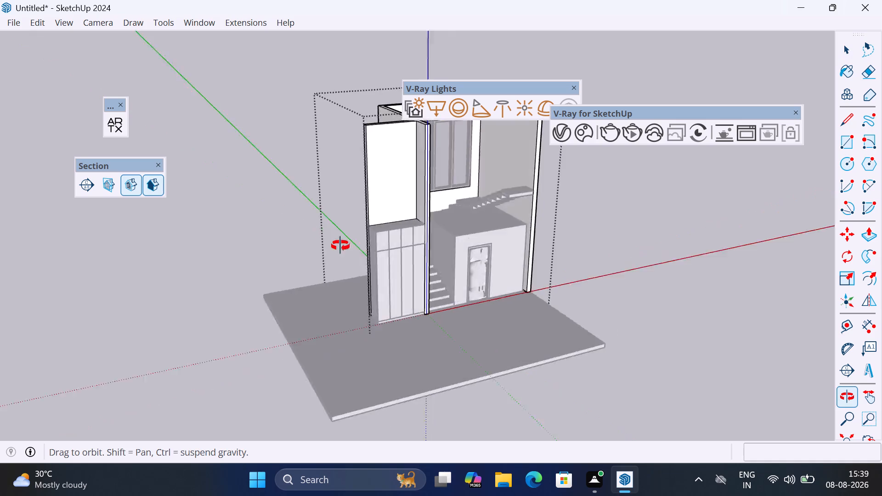
{"action": "middle_click_drag", "start_coordinate": [340, 246], "coordinate": [293, 236]}
{"action": "left_click", "coordinate": [531, 233]}
Examine the oak window, the extended top step and the stairs from the front of the building.
{"action": "scroll", "coordinate": [492, 202], "scroll_direction": "up", "scroll_amount": 7}
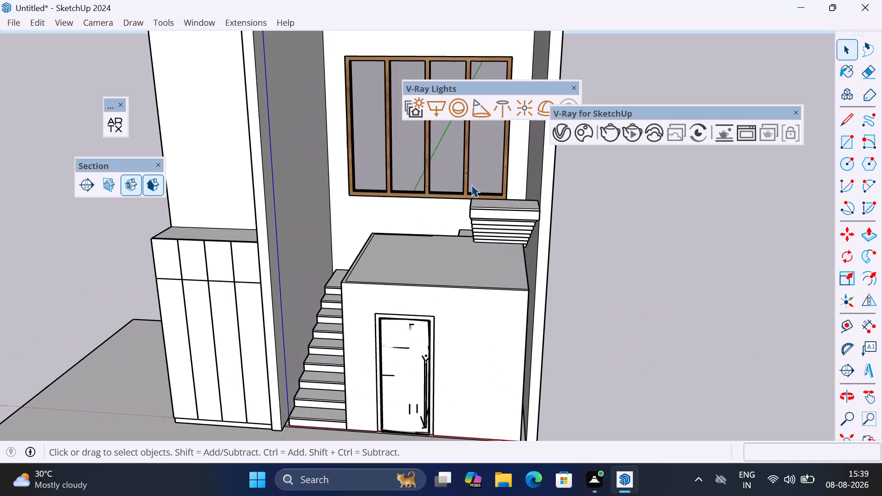
{"action": "scroll", "coordinate": [471, 185], "scroll_direction": "up", "scroll_amount": 2}
{"action": "middle_click_drag", "start_coordinate": [471, 185], "coordinate": [497, 174]}
{"action": "scroll", "coordinate": [362, 182], "scroll_direction": "up", "scroll_amount": 2}
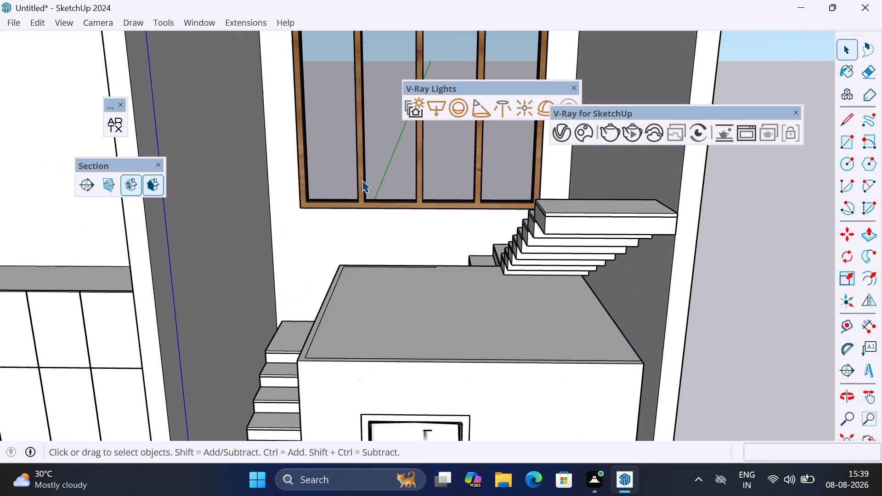
{"action": "scroll", "coordinate": [380, 188], "scroll_direction": "up", "scroll_amount": 1}
{"action": "middle_click_drag", "start_coordinate": [380, 188], "coordinate": [387, 159]}
{"action": "scroll", "coordinate": [389, 153], "scroll_direction": "down", "scroll_amount": 5}
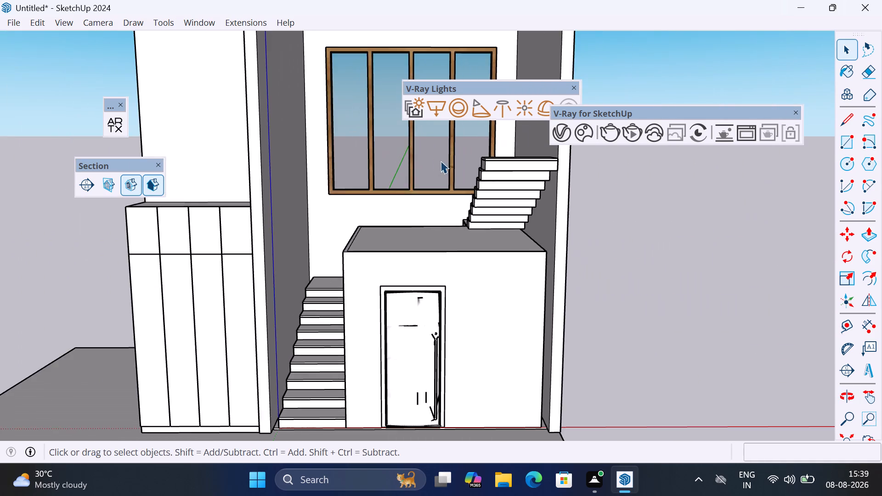
{"action": "scroll", "coordinate": [441, 162], "scroll_direction": "down", "scroll_amount": 5}
{"action": "scroll", "coordinate": [458, 174], "scroll_direction": "up", "scroll_amount": 1}
{"action": "middle_click_drag", "start_coordinate": [456, 182], "coordinate": [440, 209]}
{"action": "scroll", "coordinate": [391, 214], "scroll_direction": "up", "scroll_amount": 3}
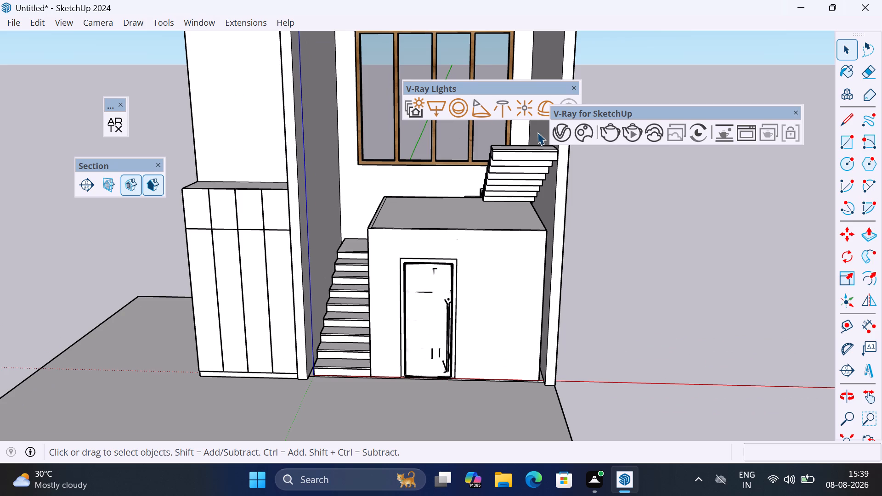
Enable the safe frame in the V-Ray render output settings and set the aspect ratio to 1:1 - Square.
{"action": "left_click", "coordinate": [555, 130]}
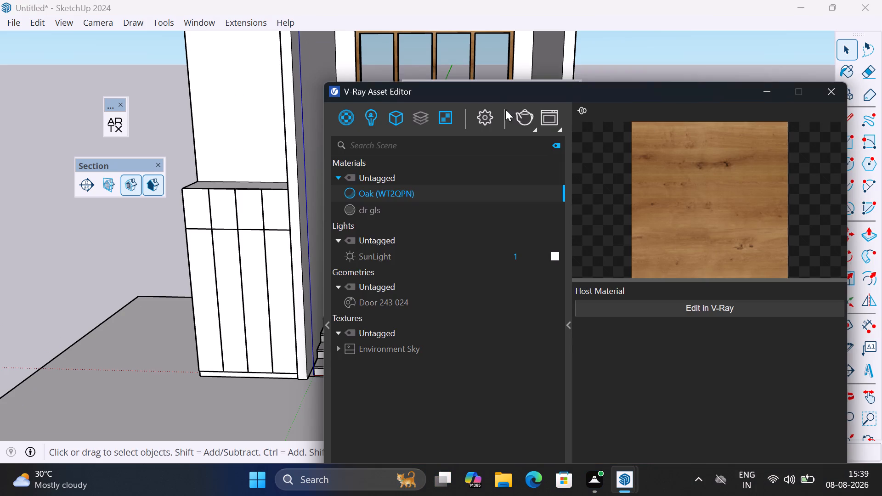
{"action": "left_click", "coordinate": [491, 111]}
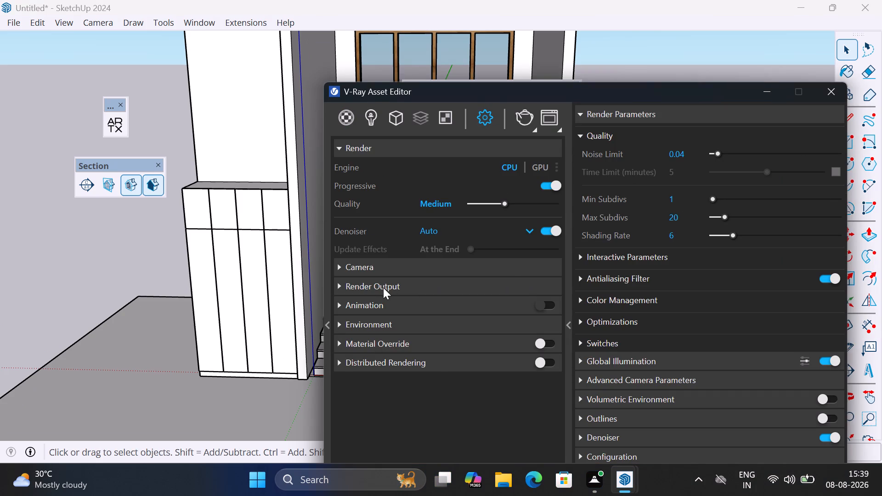
{"action": "left_click", "coordinate": [383, 287]}
{"action": "left_click", "coordinate": [551, 306]}
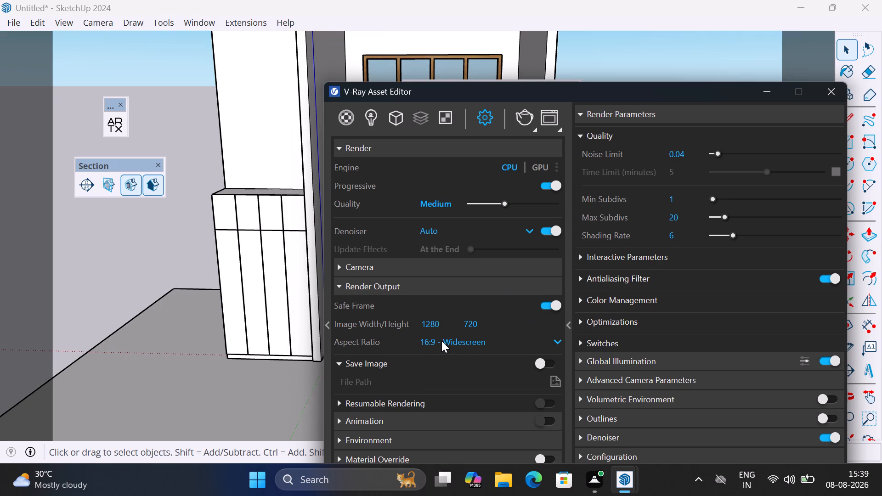
{"action": "left_click", "coordinate": [467, 338]}
{"action": "left_click", "coordinate": [455, 372]}
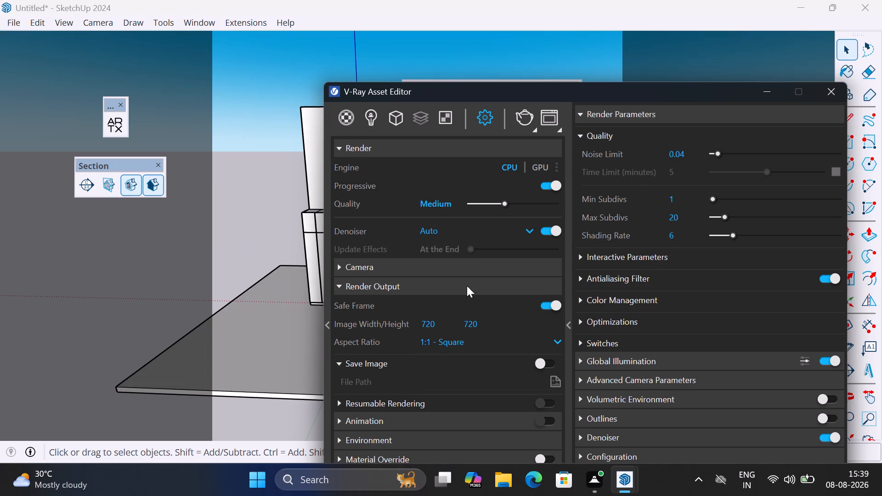
{"action": "left_click_drag", "start_coordinate": [688, 87], "coordinate": [696, 135]}
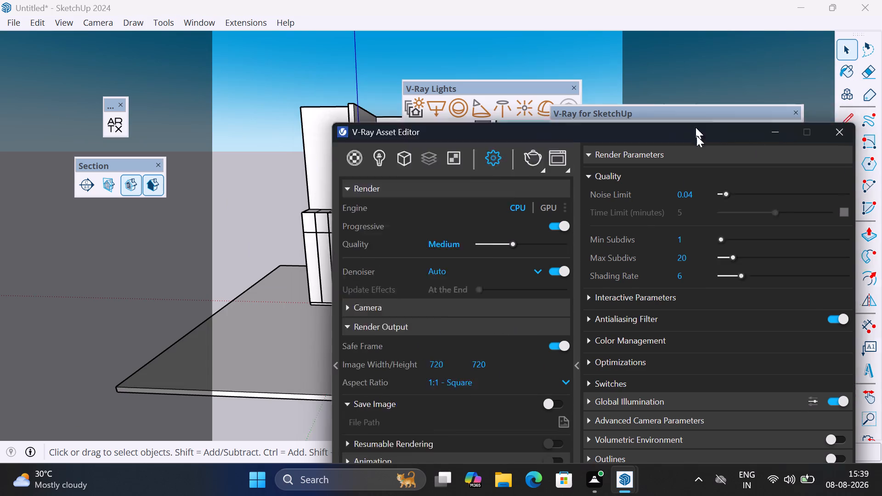
Frame the oak window, stairs and cabinets from the front within the square safe frame and add a scene of this view.
{"action": "left_click_drag", "start_coordinate": [696, 135], "coordinate": [762, 391]}
{"action": "scroll", "coordinate": [368, 215], "scroll_direction": "up", "scroll_amount": 3}
{"action": "middle_click_drag", "start_coordinate": [395, 192], "coordinate": [400, 172]}
{"action": "scroll", "coordinate": [395, 191], "scroll_direction": "up", "scroll_amount": 1}
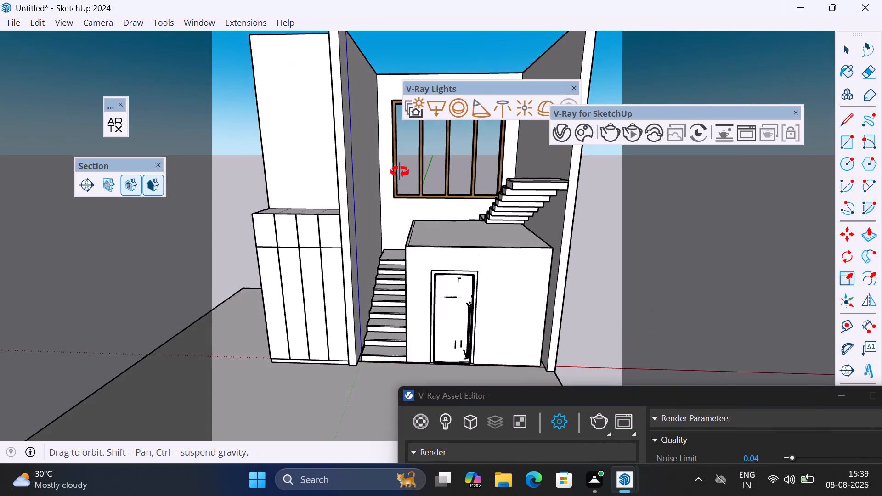
{"action": "middle_click_drag", "start_coordinate": [400, 172], "coordinate": [404, 135]}
{"action": "middle_click_drag", "start_coordinate": [398, 150], "coordinate": [392, 184], "text": "shift"}
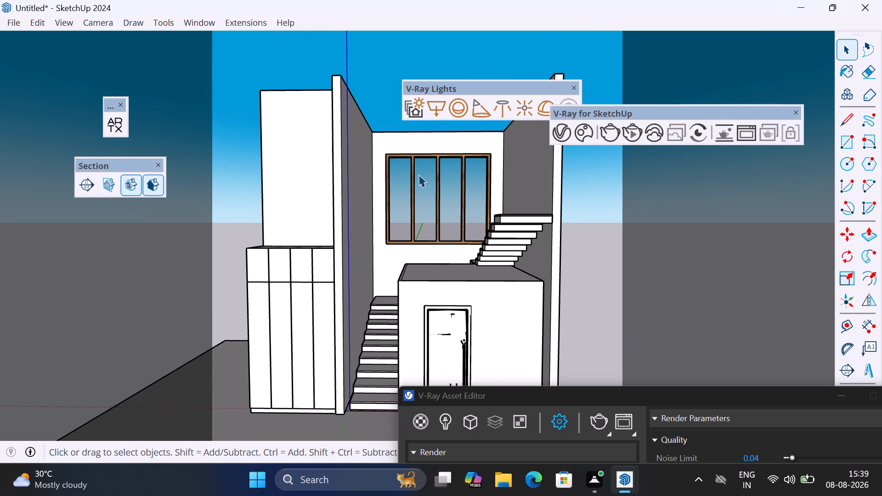
{"action": "middle_click_drag", "start_coordinate": [420, 174], "coordinate": [437, 163]}
{"action": "middle_click", "coordinate": [437, 163]}
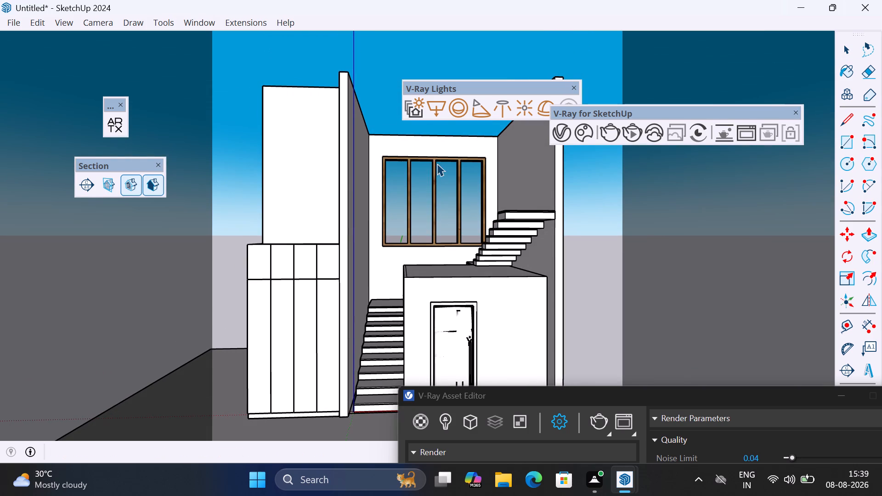
{"action": "scroll", "coordinate": [407, 175], "scroll_direction": "up", "scroll_amount": 2}
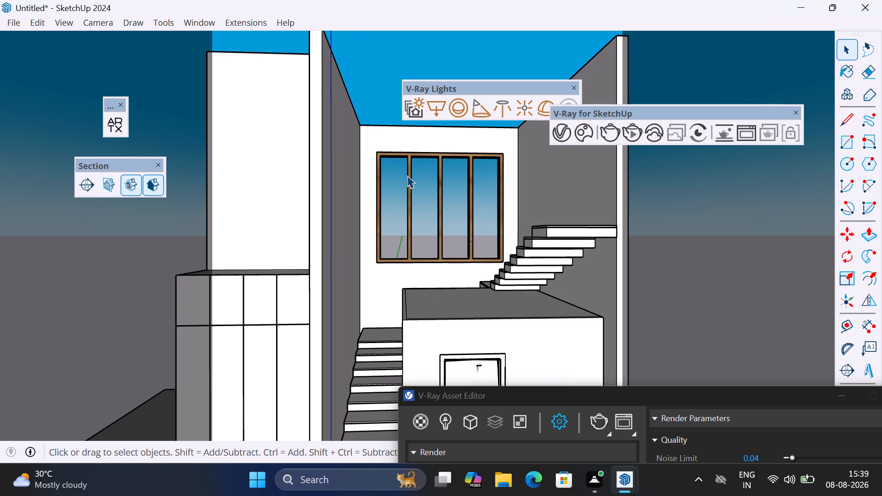
{"action": "middle_click_drag", "start_coordinate": [406, 175], "coordinate": [408, 164], "text": "shift"}
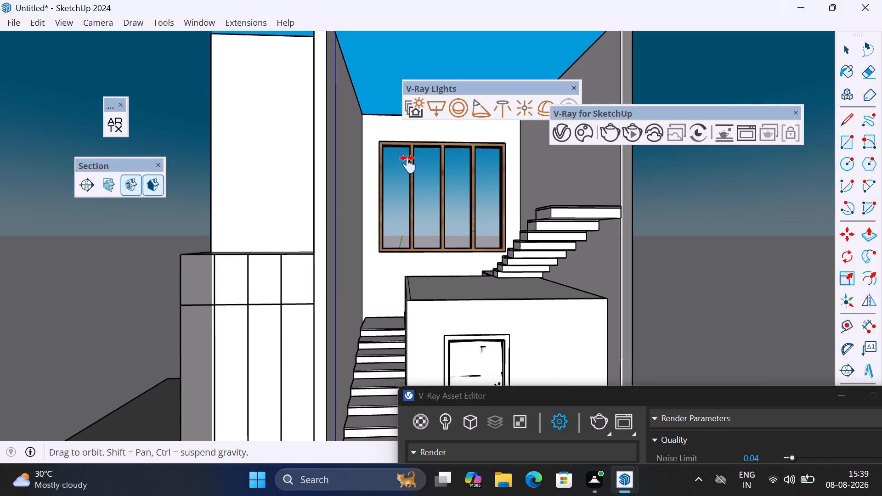
{"action": "middle_click_drag", "start_coordinate": [408, 164], "coordinate": [411, 163], "text": "shift"}
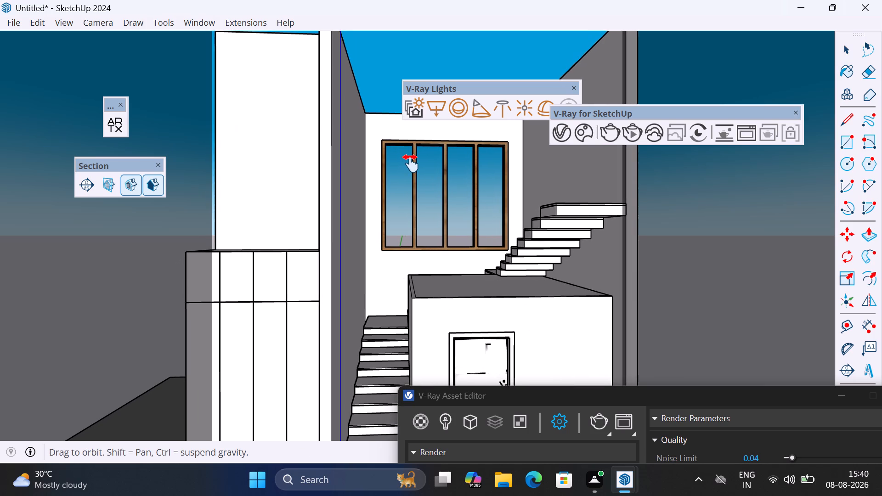
{"action": "middle_click_drag", "start_coordinate": [411, 163], "coordinate": [411, 163], "text": "shift"}
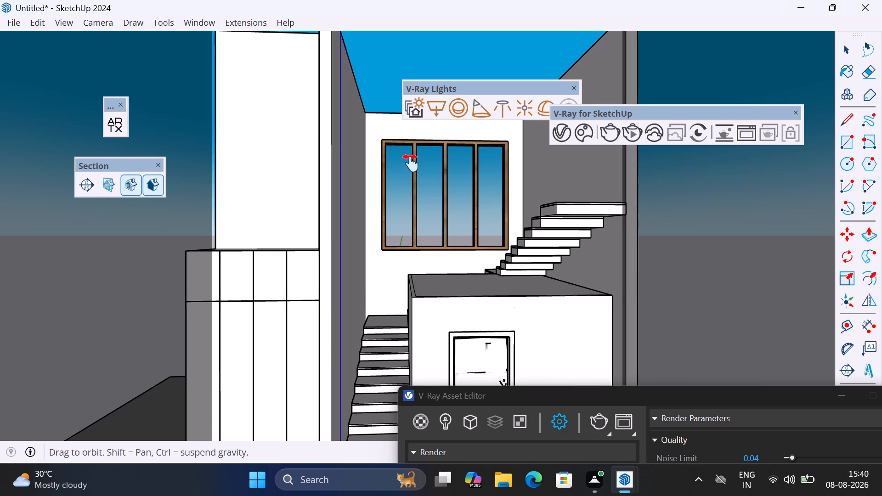
{"action": "middle_click_drag", "start_coordinate": [411, 163], "coordinate": [409, 163], "text": "shift"}
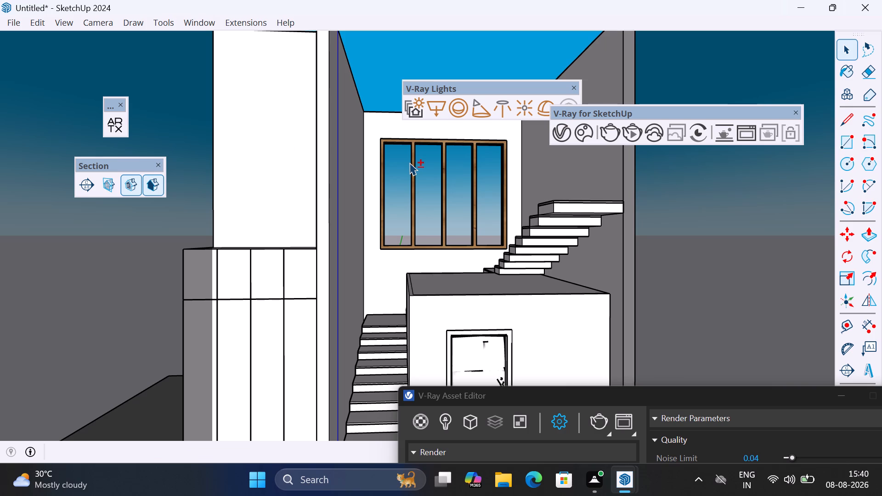
{"action": "left_click", "coordinate": [67, 24]}
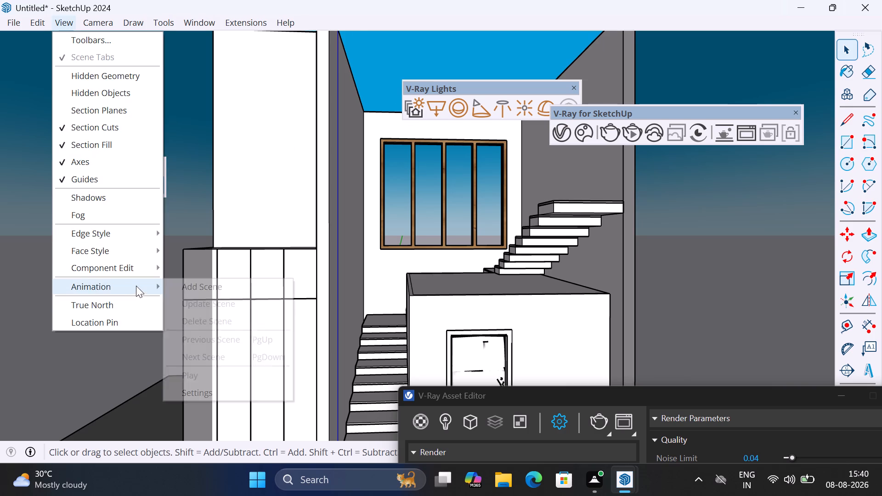
{"action": "left_click", "coordinate": [136, 286]}
{"action": "left_click", "coordinate": [215, 285]}
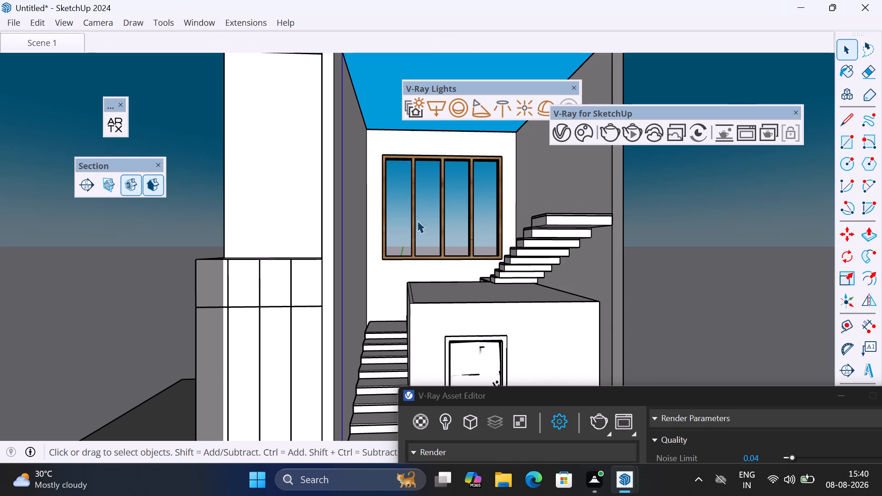
Start a new group and draw a rectangle spanning the open top between the back wall and the two side walls.
{"action": "middle_click_drag", "start_coordinate": [436, 217], "coordinate": [382, 292]}
{"action": "middle_click", "coordinate": [380, 293]}
{"action": "scroll", "coordinate": [359, 299], "scroll_direction": "down", "scroll_amount": 6}
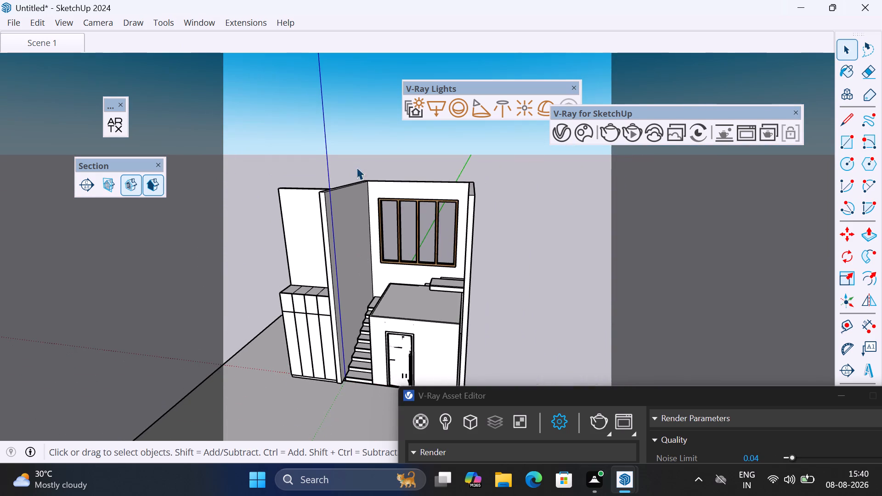
{"action": "scroll", "coordinate": [355, 160], "scroll_direction": "up", "scroll_amount": 1}
{"action": "middle_click_drag", "start_coordinate": [362, 163], "coordinate": [424, 175]}
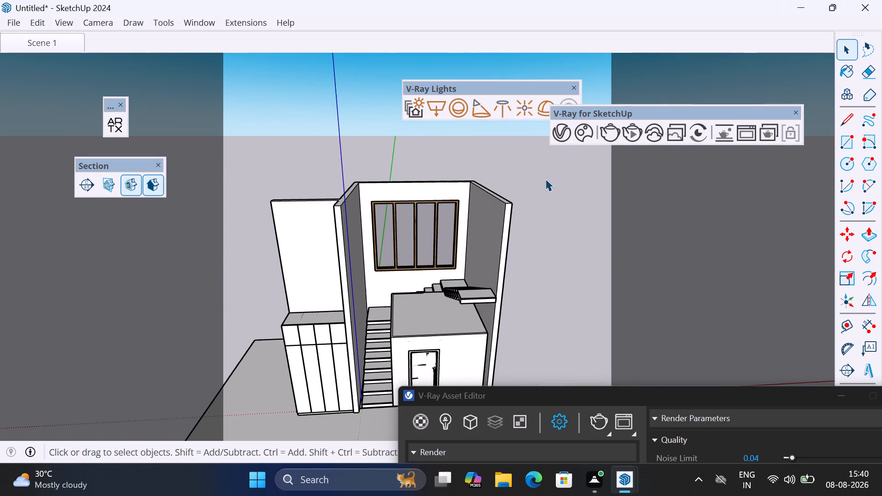
{"action": "right_click", "coordinate": [545, 179]}
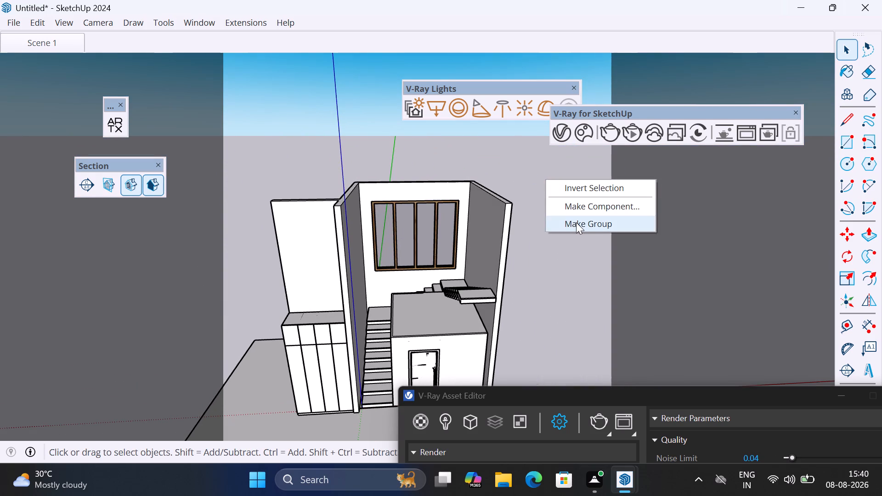
{"action": "left_click", "coordinate": [576, 222]}
{"action": "scroll", "coordinate": [456, 192], "scroll_direction": "up", "scroll_amount": 1}
{"action": "middle_click", "coordinate": [456, 192]}
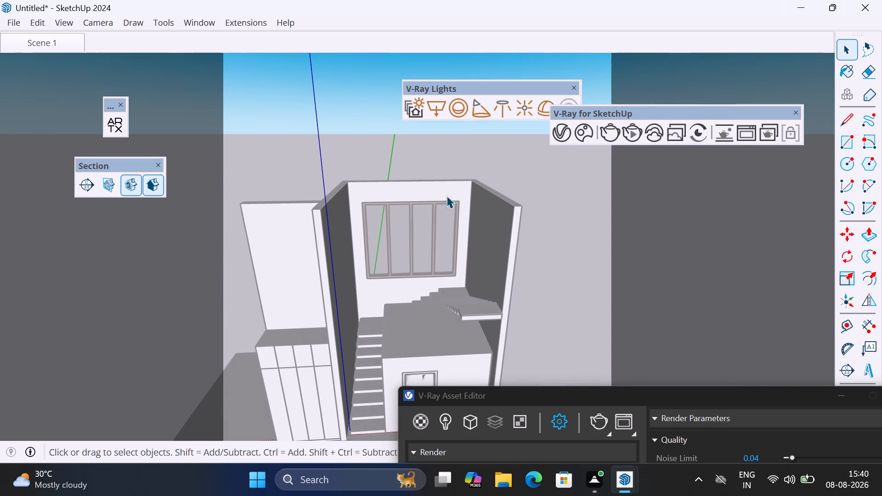
{"action": "key", "text": "r"}
{"action": "left_click", "coordinate": [352, 180]}
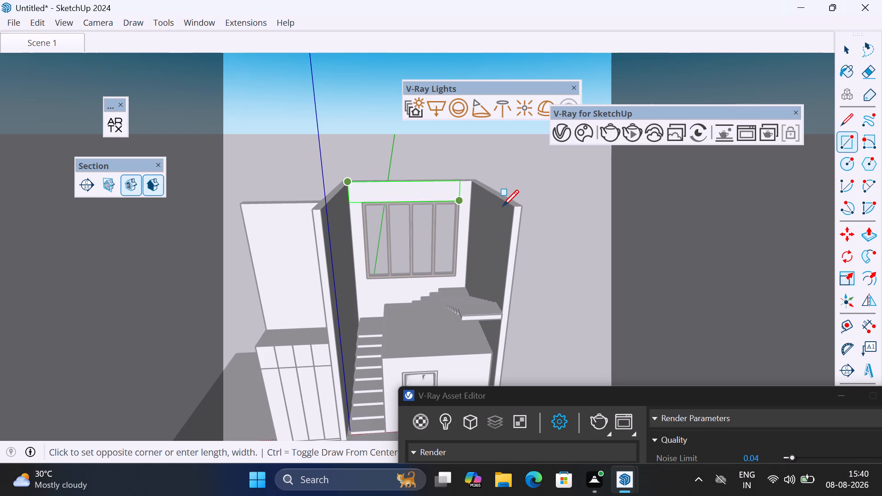
{"action": "left_click", "coordinate": [512, 210]}
{"action": "scroll", "coordinate": [423, 197], "scroll_direction": "up", "scroll_amount": 3}
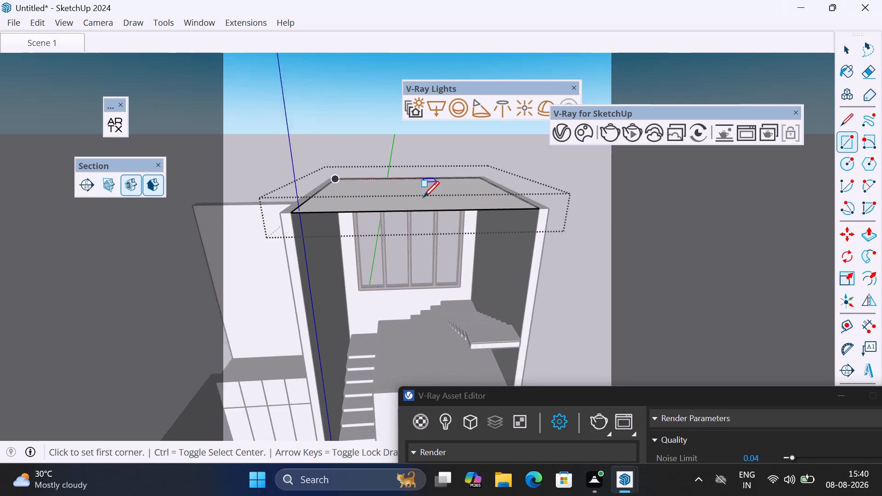
Push/Pull the rectangle over the stairwell to a 12 mm thick ceiling panel and leave its group.
{"action": "key", "text": "p"}
{"action": "left_click", "coordinate": [426, 197]}
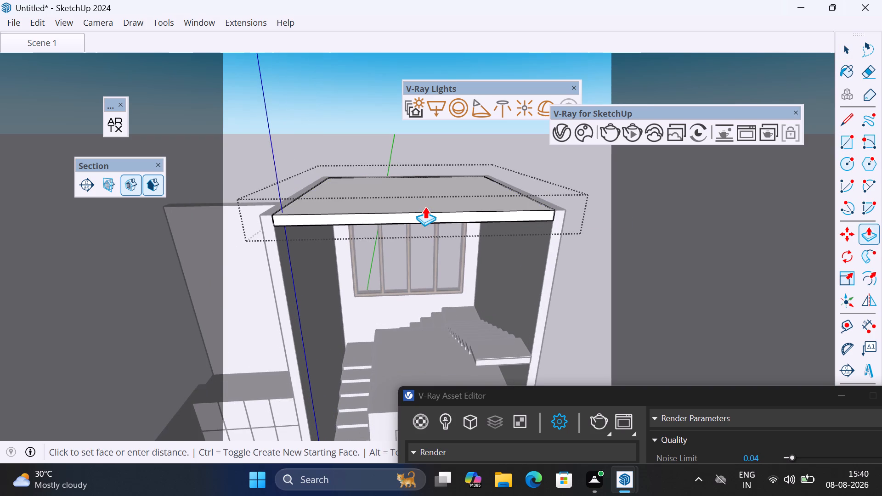
{"action": "type", "text": "12mm"}
{"action": "key", "text": "Return"}
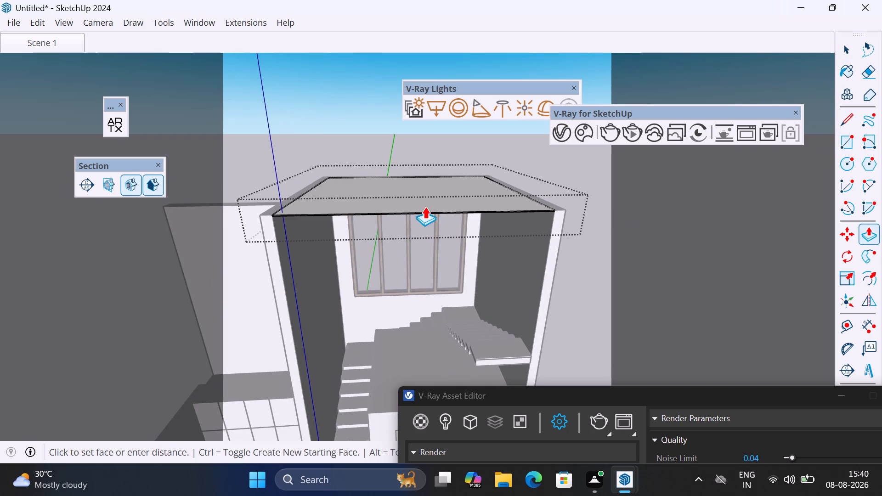
{"action": "key", "text": "space"}
{"action": "left_click", "coordinate": [537, 152]}
Move the ceiling panel group 1' straight down from the top of the walls.
{"action": "left_click", "coordinate": [481, 201]}
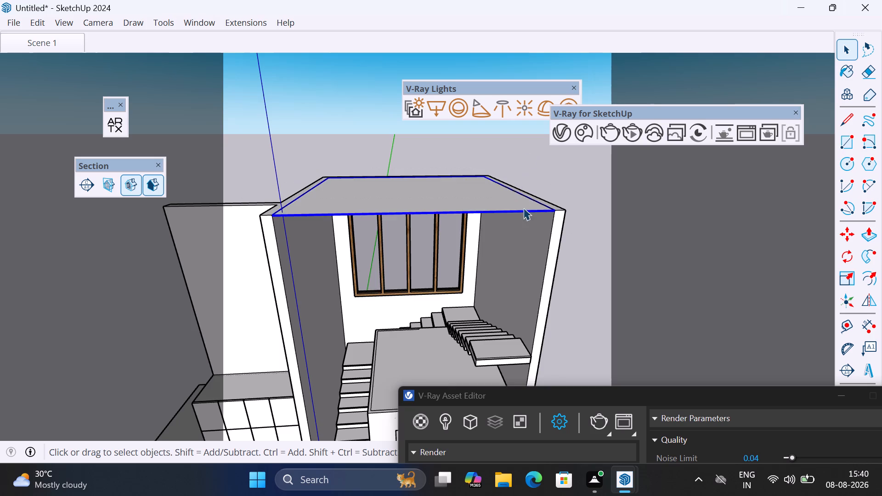
{"action": "scroll", "coordinate": [532, 208], "scroll_direction": "up", "scroll_amount": 5}
{"action": "scroll", "coordinate": [579, 215], "scroll_direction": "up", "scroll_amount": 5}
{"action": "key", "text": "m"}
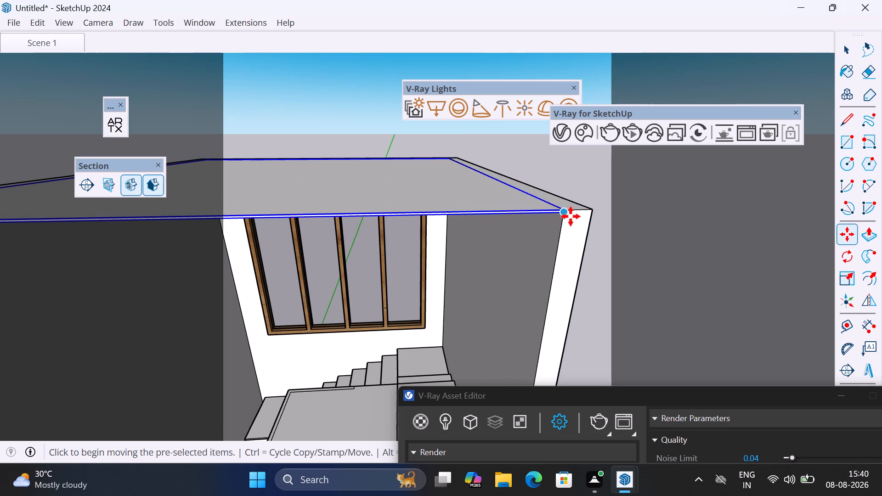
{"action": "left_click", "coordinate": [569, 215]}
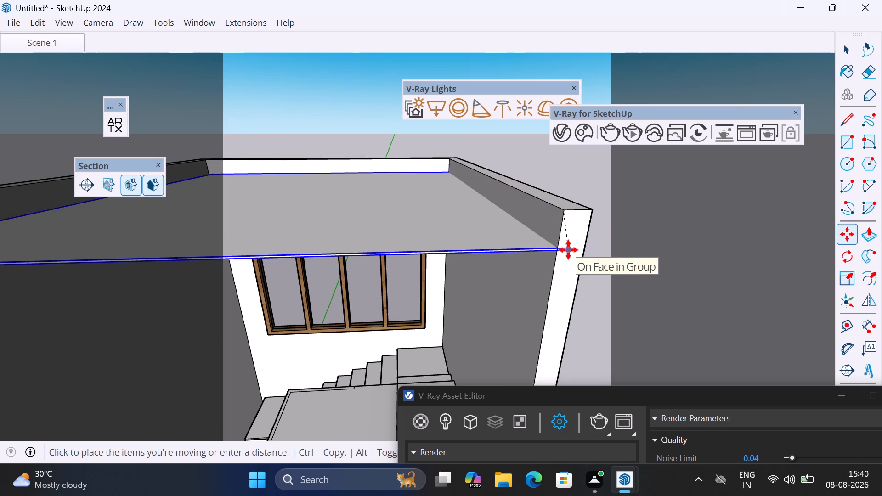
{"action": "key", "text": "Up"}
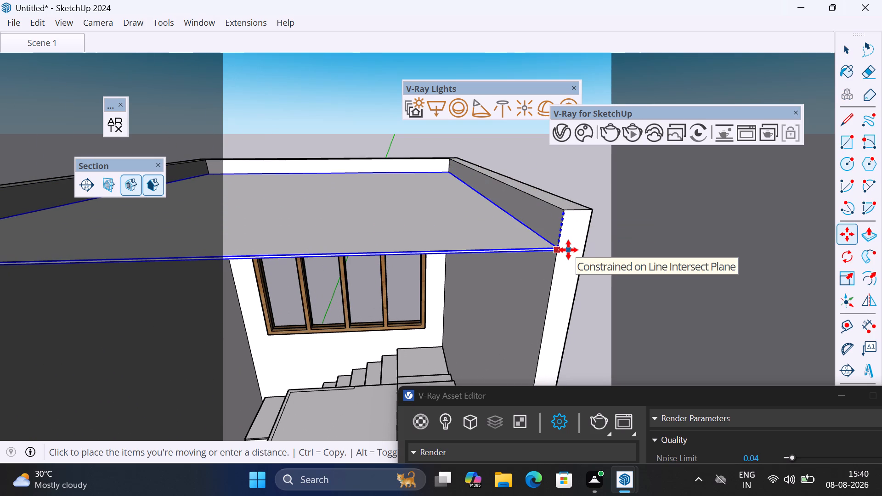
{"action": "type", "text": "1'"}
{"action": "key", "text": "Return"}
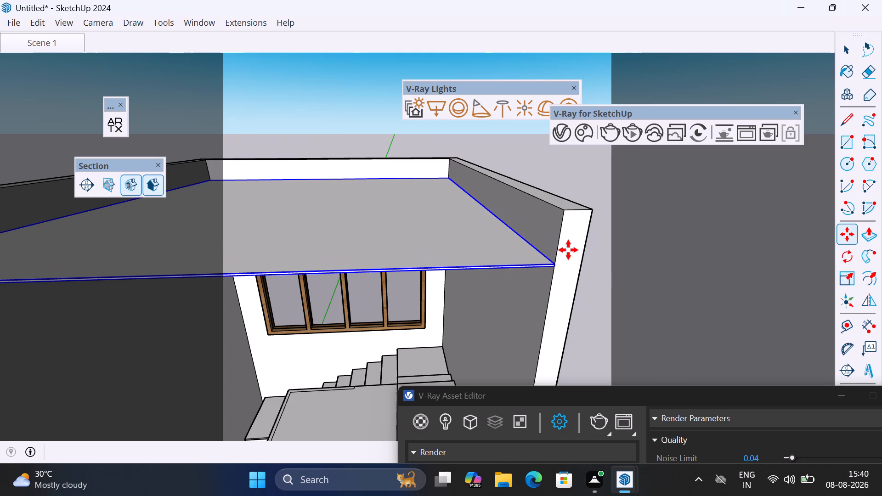
Open the ceiling panel group for editing and hide the rest of the model.
{"action": "middle_click_drag", "start_coordinate": [568, 250], "coordinate": [551, 175]}
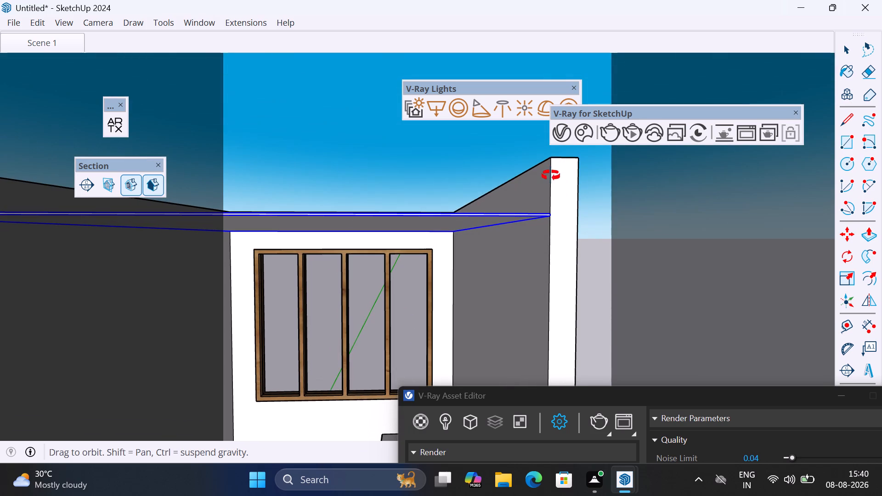
{"action": "middle_click_drag", "start_coordinate": [551, 175], "coordinate": [528, 210]}
{"action": "scroll", "coordinate": [528, 211], "scroll_direction": "down", "scroll_amount": 4}
{"action": "scroll", "coordinate": [463, 217], "scroll_direction": "down", "scroll_amount": 1}
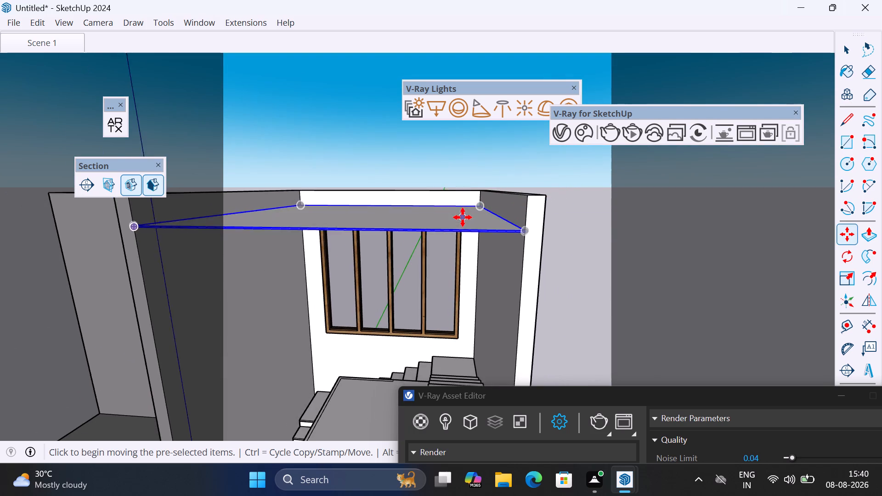
{"action": "scroll", "coordinate": [463, 217], "scroll_direction": "down", "scroll_amount": 6}
{"action": "middle_click_drag", "start_coordinate": [445, 224], "coordinate": [468, 261]}
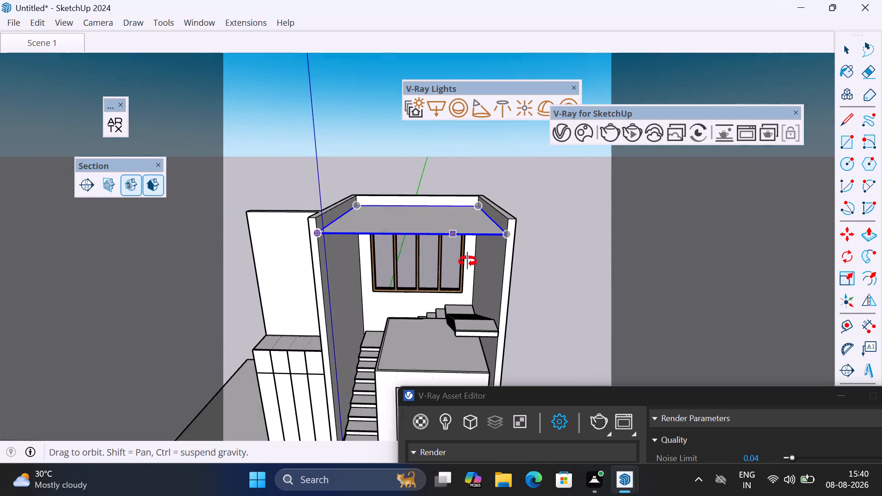
{"action": "middle_click_drag", "start_coordinate": [468, 261], "coordinate": [475, 275]}
{"action": "scroll", "coordinate": [416, 233], "scroll_direction": "up", "scroll_amount": 1}
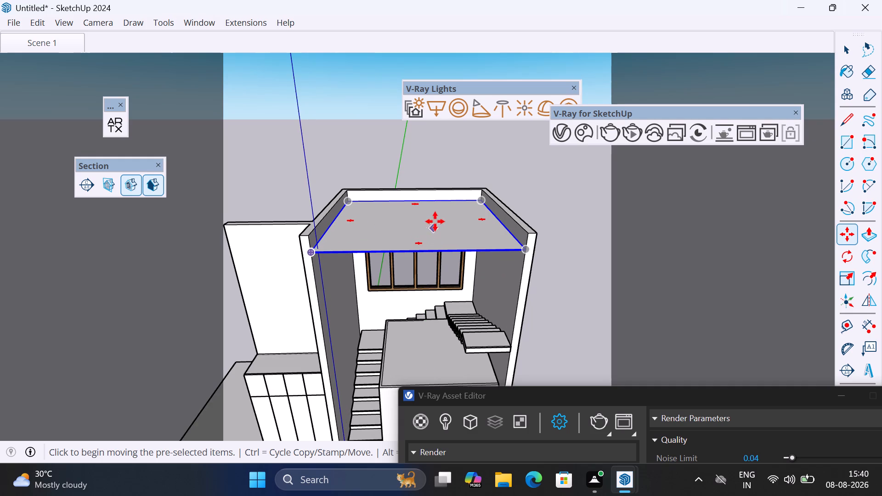
{"action": "key", "text": "space"}
{"action": "double_click", "coordinate": [425, 228]}
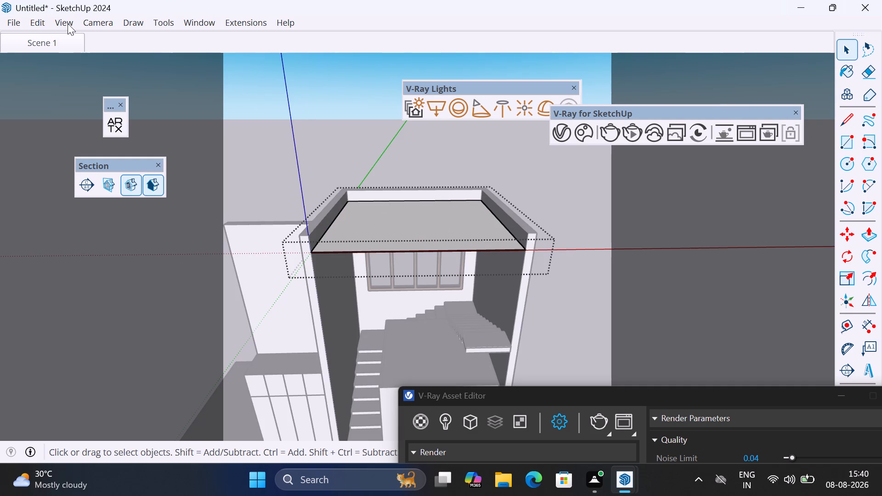
{"action": "left_click", "coordinate": [59, 22]}
{"action": "left_click", "coordinate": [139, 265]}
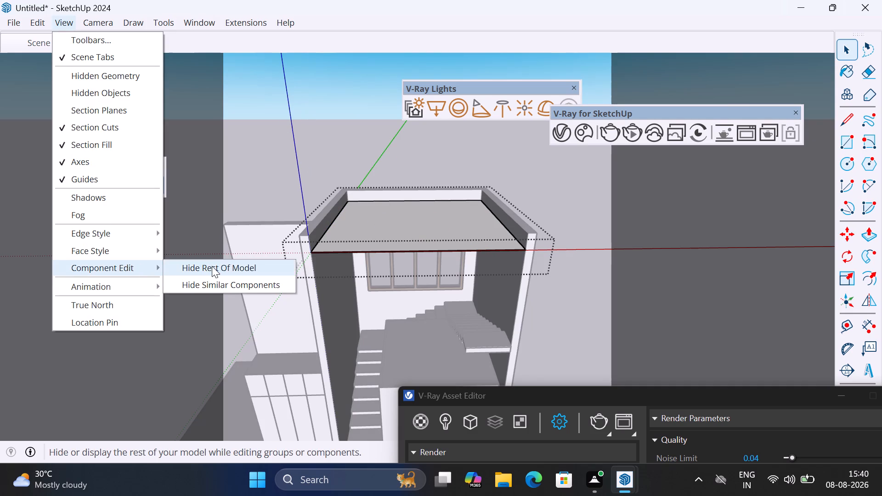
{"action": "left_click", "coordinate": [212, 266]}
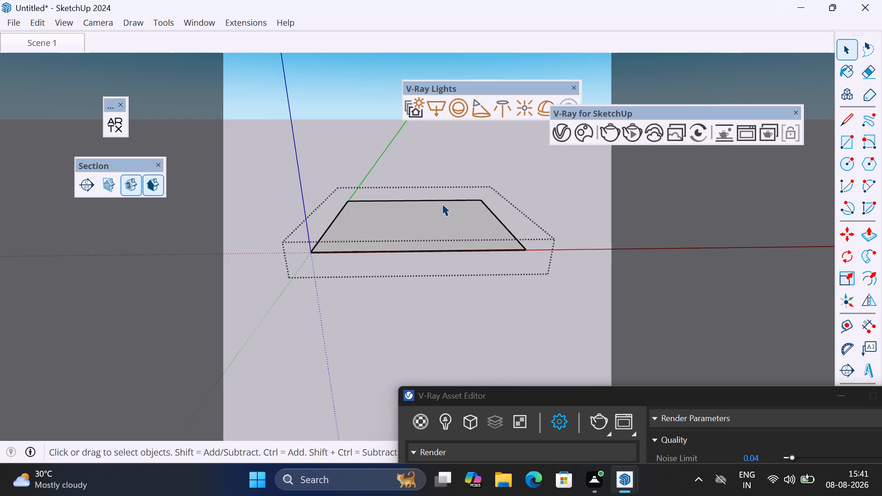
Offset the outline of the ceiling panel's top face inward, trying 2' first and settling on 1'6".
{"action": "middle_click_drag", "start_coordinate": [442, 204], "coordinate": [447, 341]}
{"action": "scroll", "coordinate": [407, 252], "scroll_direction": "down", "scroll_amount": 2}
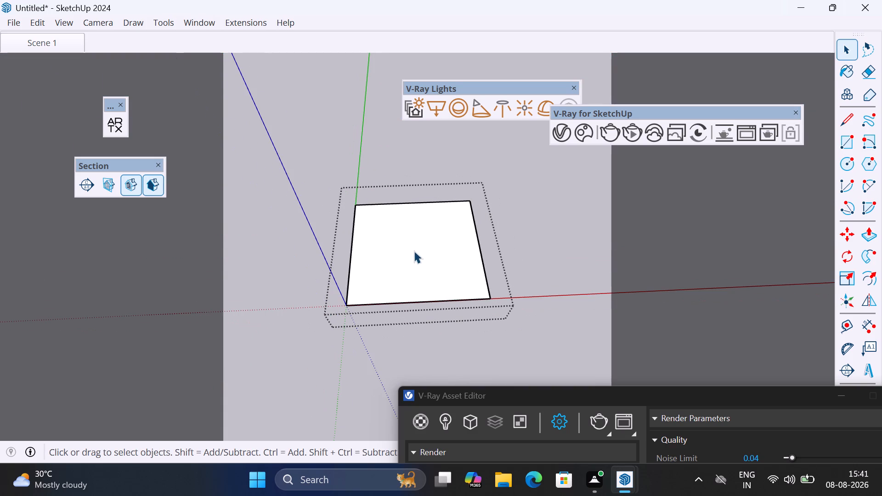
{"action": "key", "text": "f"}
{"action": "left_click", "coordinate": [410, 260]}
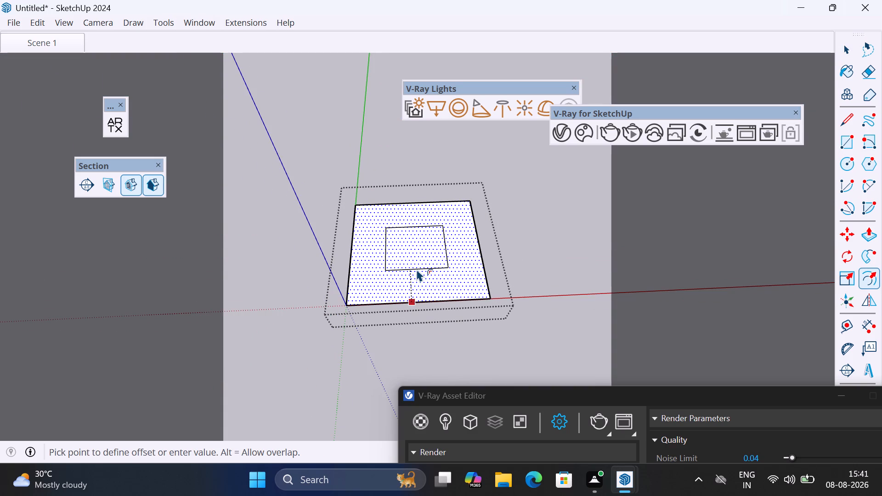
{"action": "type", "text": "2'"}
{"action": "key", "text": "Return"}
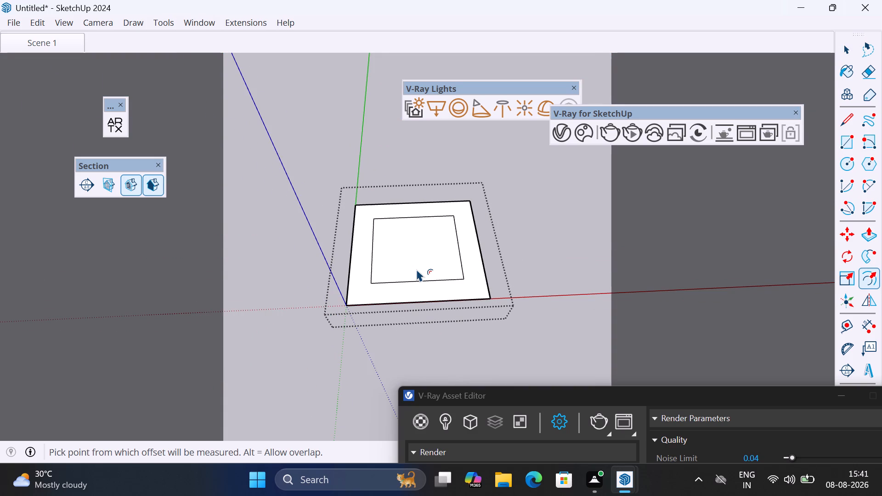
{"action": "type", "text": "1'6\""}
{"action": "key", "text": "Return"}
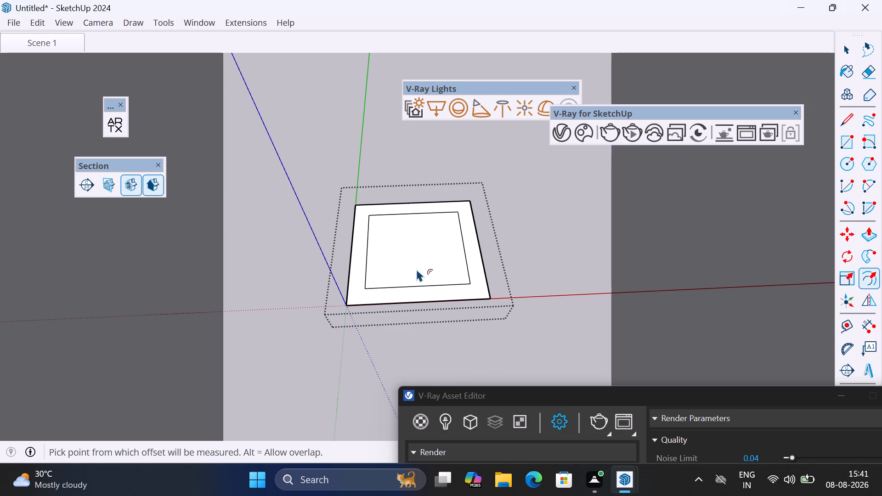
{"action": "scroll", "coordinate": [367, 222], "scroll_direction": "up", "scroll_amount": 4}
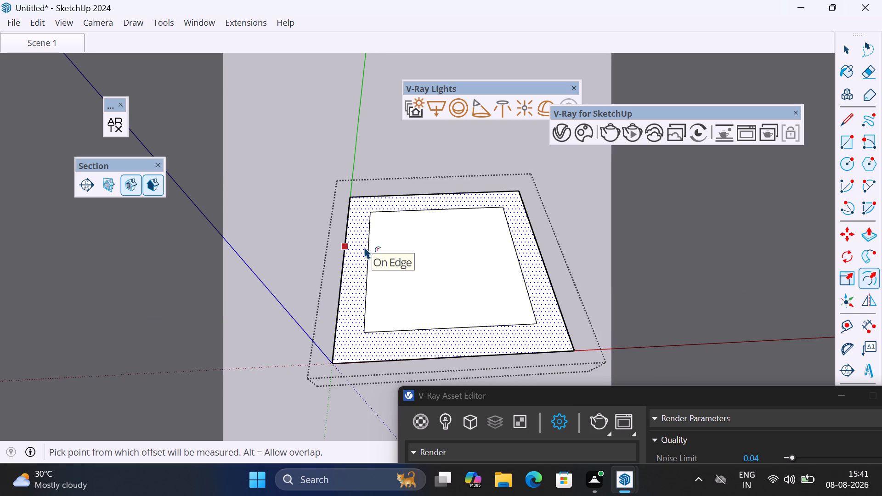
Place four construction guides along the sides of the inner offset rectangle, each pulled from the matching outer edge of the panel.
{"action": "key", "text": "t"}
{"action": "left_click", "coordinate": [343, 258]}
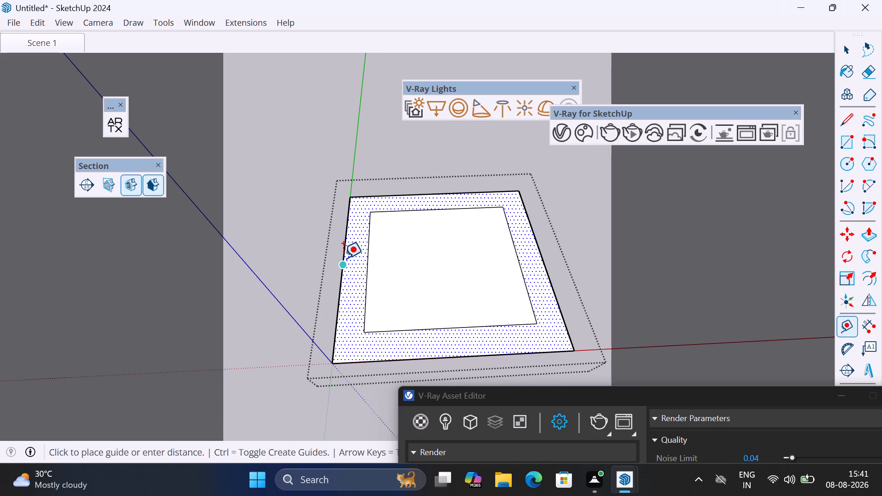
{"action": "left_click", "coordinate": [364, 255]}
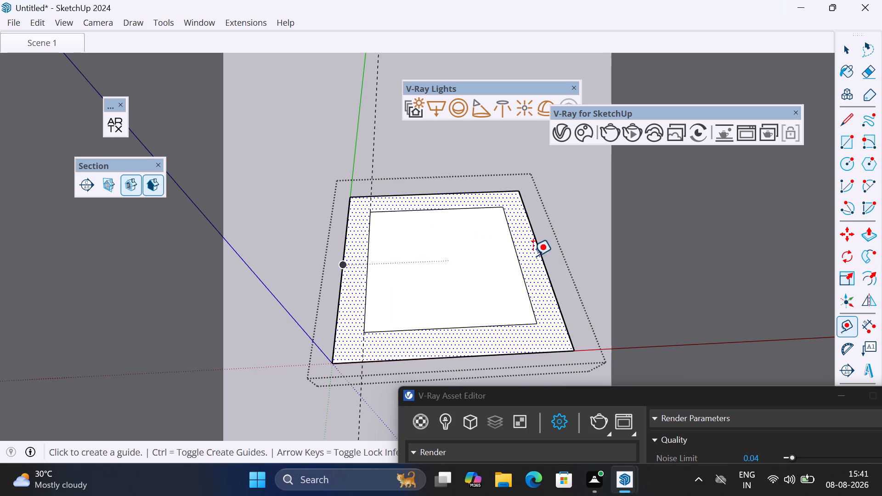
{"action": "left_click", "coordinate": [541, 256]}
{"action": "left_click", "coordinate": [519, 269]}
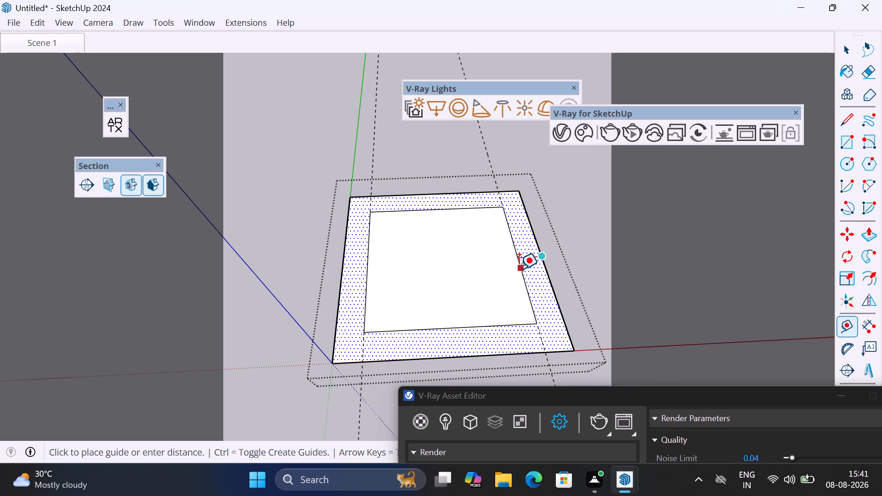
{"action": "left_click", "coordinate": [456, 193]}
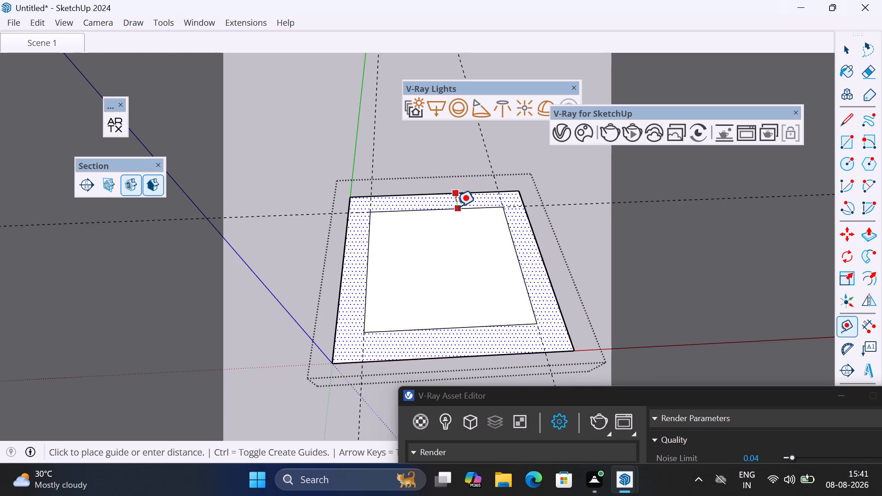
{"action": "left_click", "coordinate": [456, 207]}
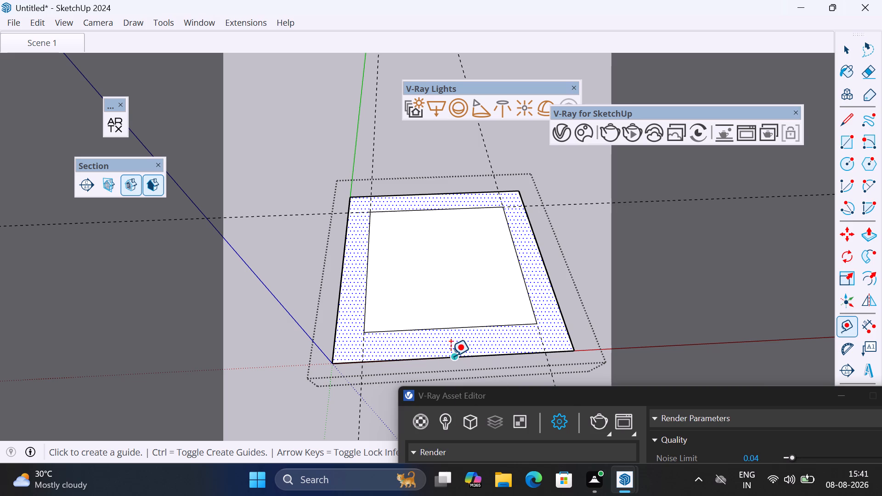
{"action": "left_click", "coordinate": [451, 356]}
{"action": "left_click", "coordinate": [448, 332]}
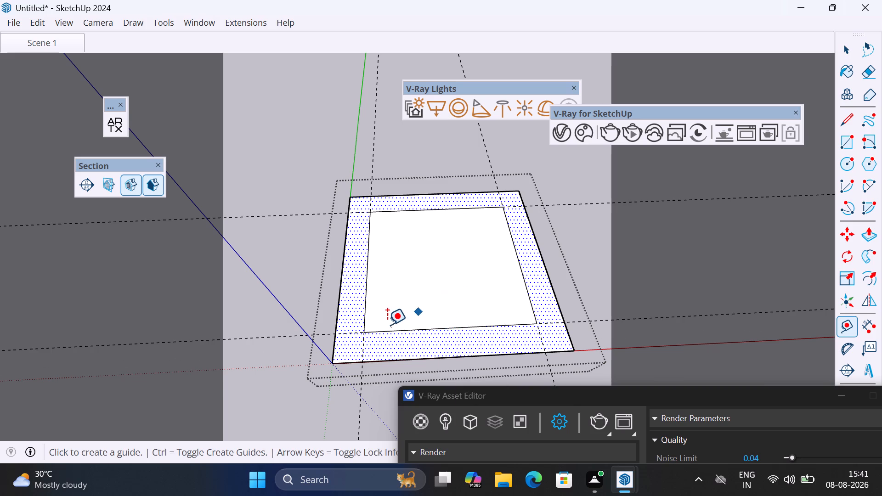
Add two perpendicular centre guides through the midpoints of the inner rectangle's sides.
{"action": "left_click", "coordinate": [383, 327]}
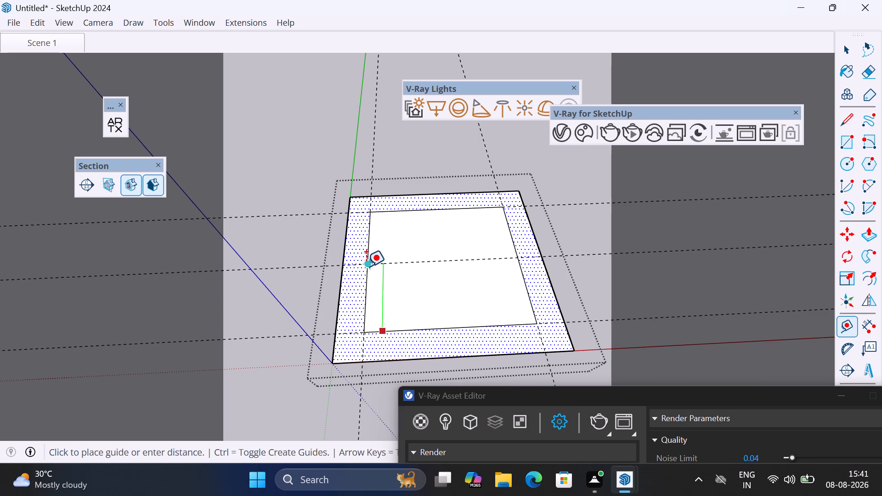
{"action": "left_click", "coordinate": [366, 266]}
{"action": "left_click", "coordinate": [367, 226]}
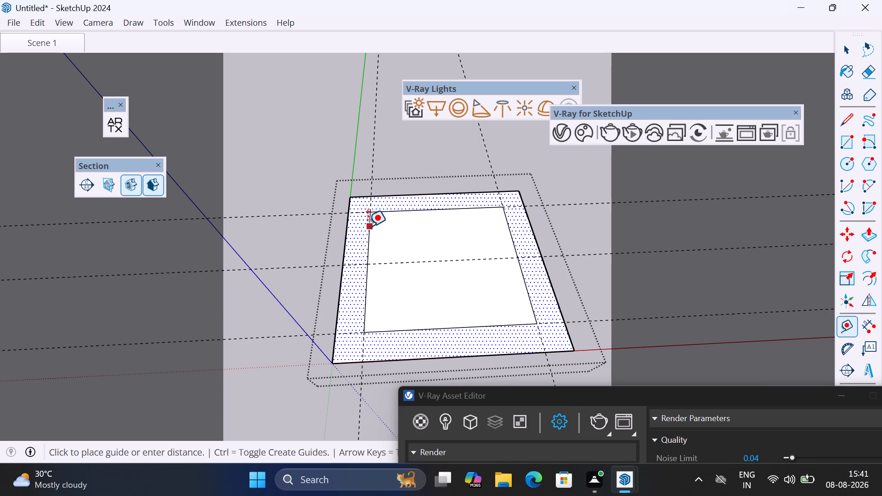
{"action": "left_click", "coordinate": [434, 208]}
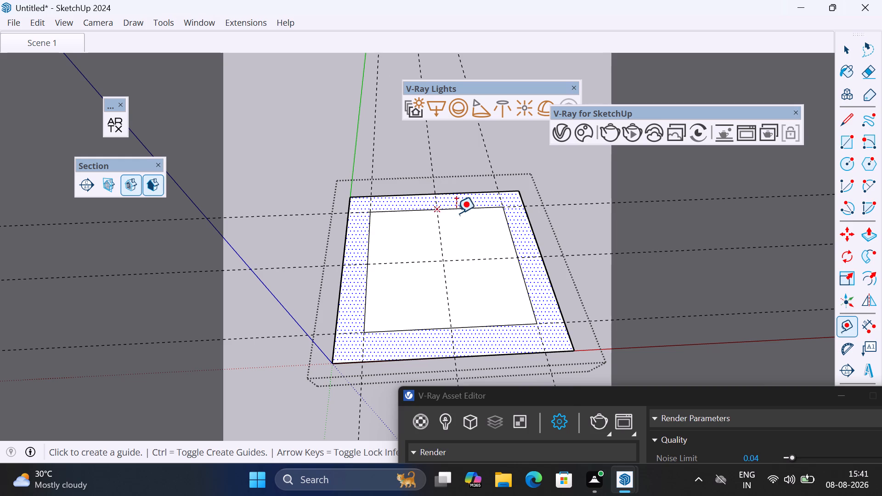
Select all six construction guides crossing the ceiling panel and hide them.
{"action": "key", "text": "space"}
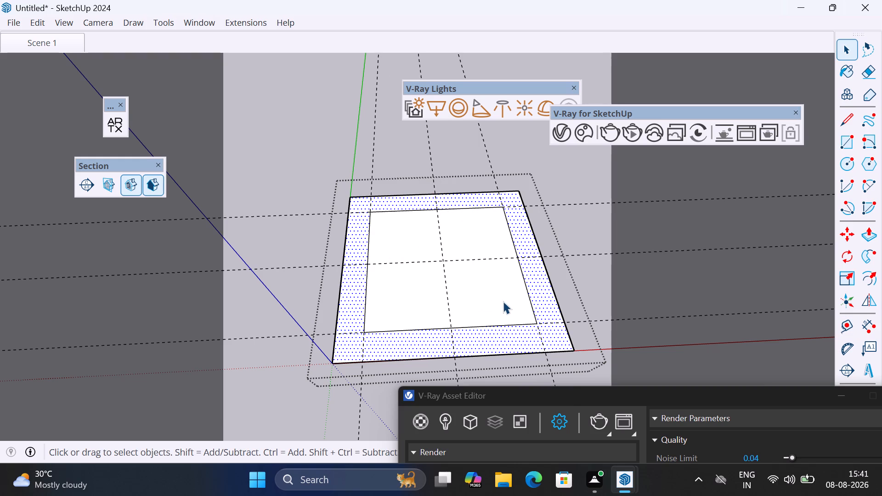
{"action": "scroll", "coordinate": [473, 286], "scroll_direction": "down", "scroll_amount": 5}
{"action": "left_click_drag", "start_coordinate": [493, 156], "coordinate": [390, 177]}
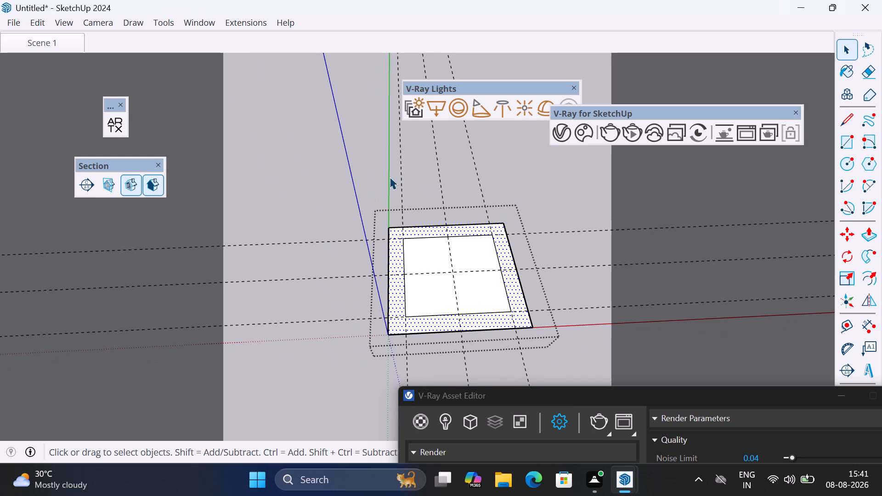
{"action": "left_click_drag", "start_coordinate": [390, 177], "coordinate": [388, 177]}
{"action": "left_click_drag", "start_coordinate": [300, 230], "coordinate": [289, 345], "text": "ctrl"}
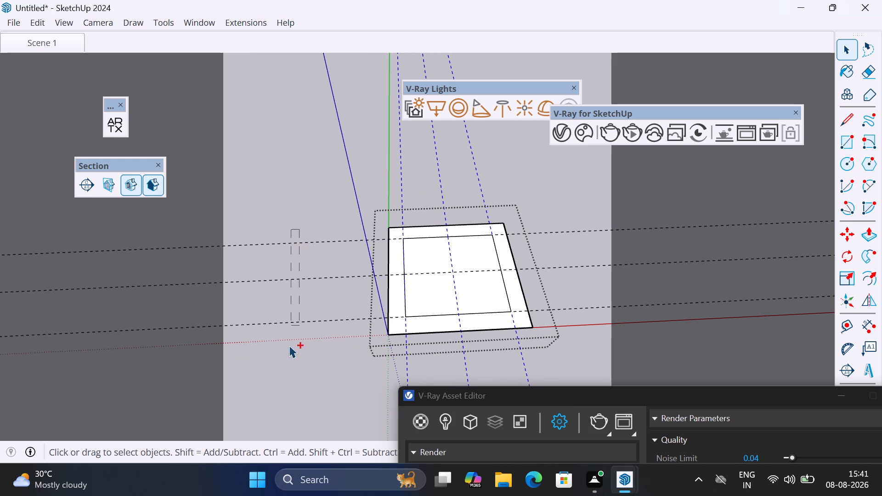
{"action": "left_click_drag", "start_coordinate": [289, 345], "coordinate": [288, 351], "text": "ctrl"}
{"action": "right_click", "coordinate": [403, 274]}
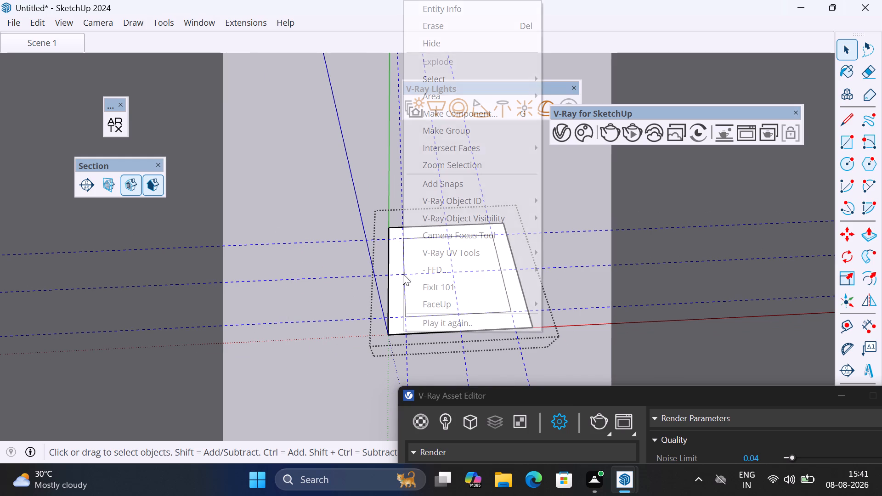
{"action": "left_click", "coordinate": [437, 39]}
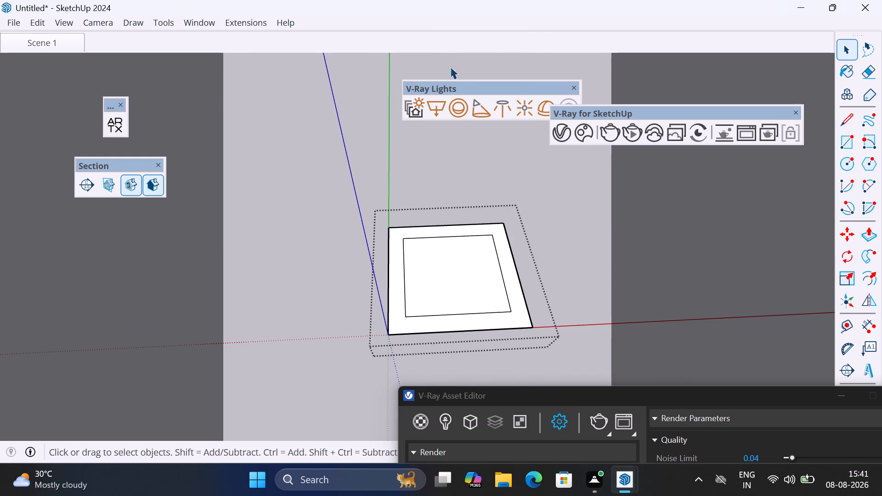
Erase the four edges of the inner offset rectangle from the panel face.
{"action": "key", "text": "e"}
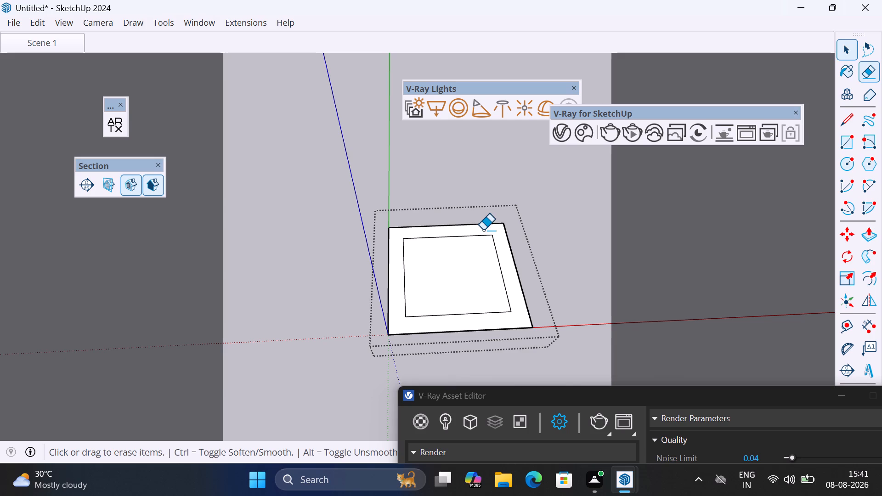
{"action": "left_click", "coordinate": [481, 236]}
{"action": "left_click", "coordinate": [494, 246]}
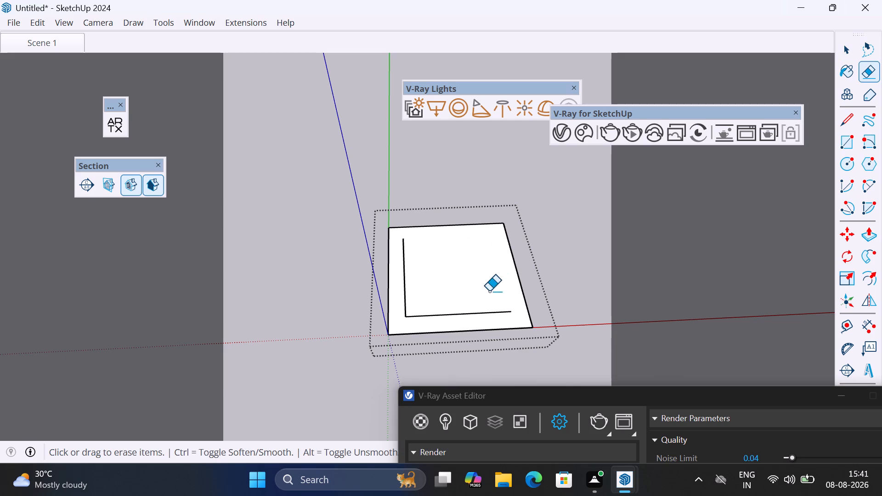
{"action": "left_click", "coordinate": [451, 316]}
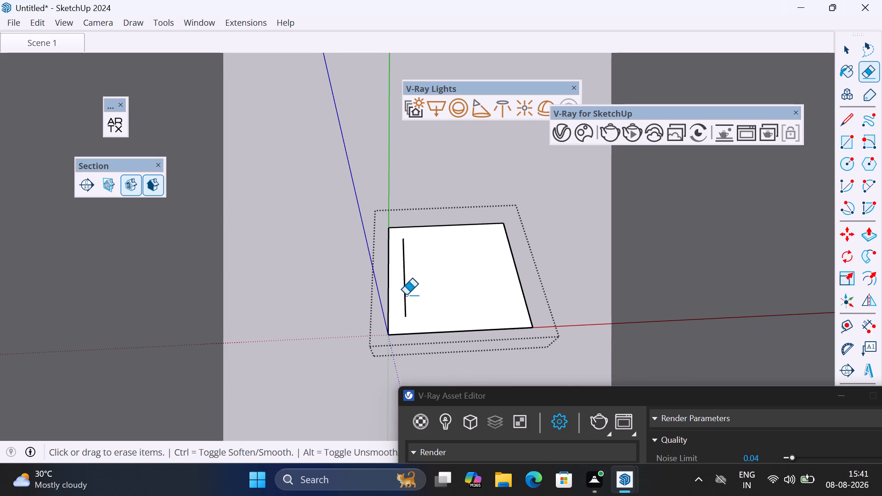
{"action": "left_click", "coordinate": [403, 293]}
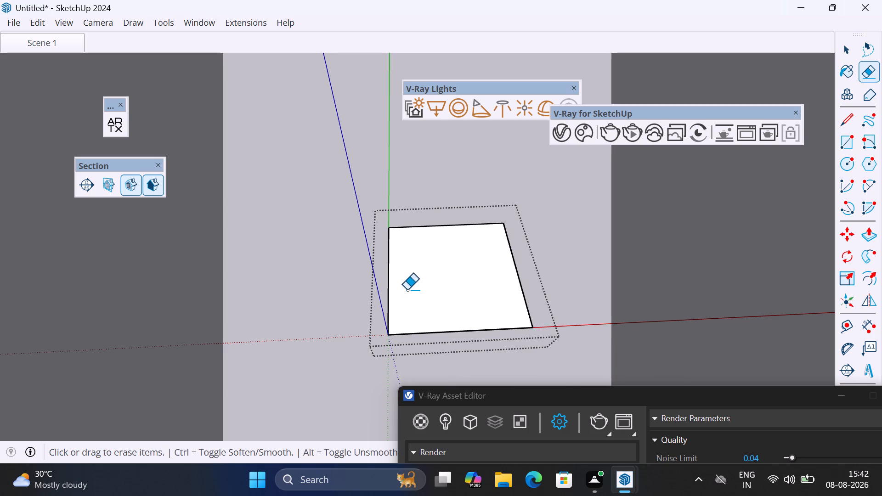
Unhide all hidden objects to bring back the construction guides over the panel.
{"action": "key", "text": "space"}
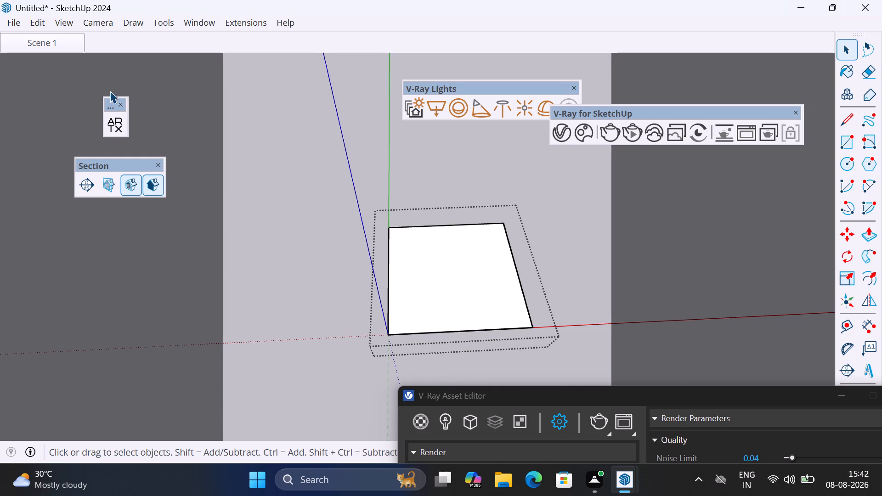
{"action": "left_click", "coordinate": [40, 25]}
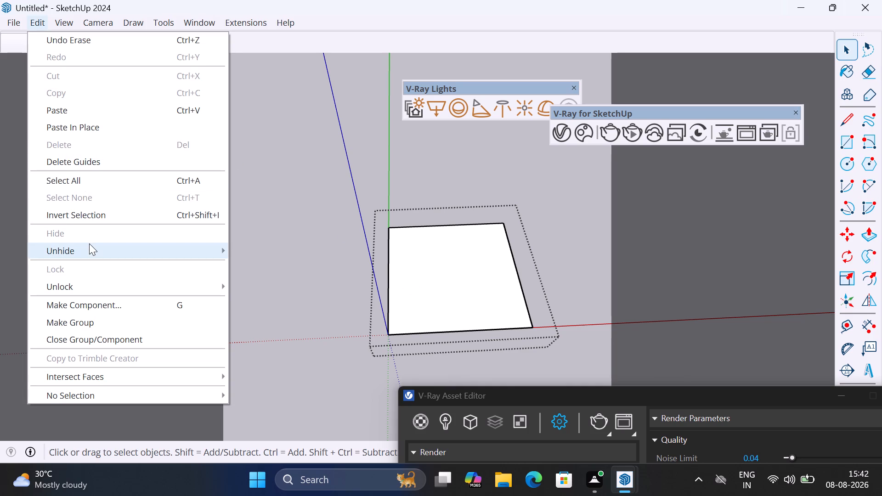
{"action": "left_click", "coordinate": [89, 243]}
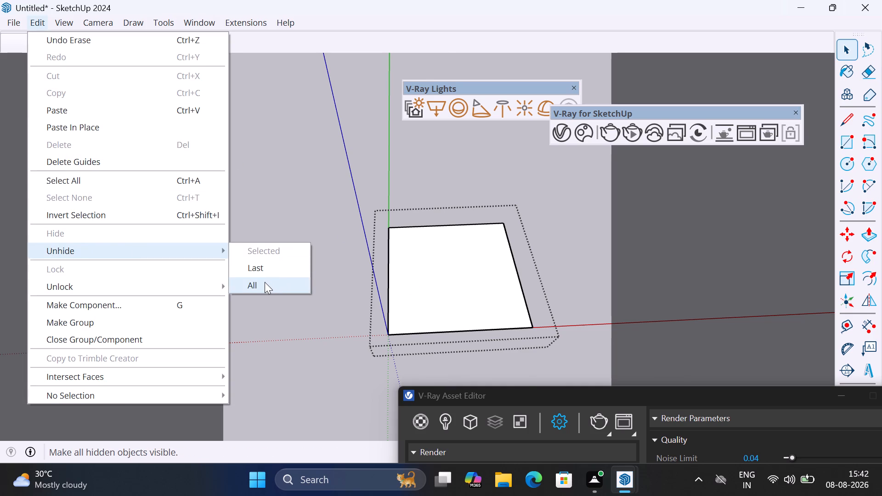
{"action": "left_click", "coordinate": [265, 282]}
Draw a circle with a 2" radius on the panel face, centred on the guide intersection nearest the origin corner.
{"action": "scroll", "coordinate": [433, 319], "scroll_direction": "up", "scroll_amount": 4}
{"action": "scroll", "coordinate": [388, 321], "scroll_direction": "up", "scroll_amount": 5}
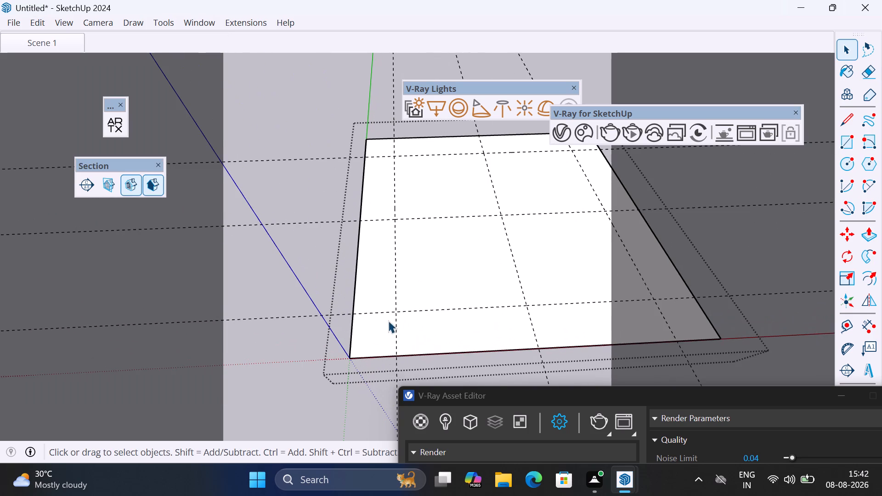
{"action": "key", "text": "c"}
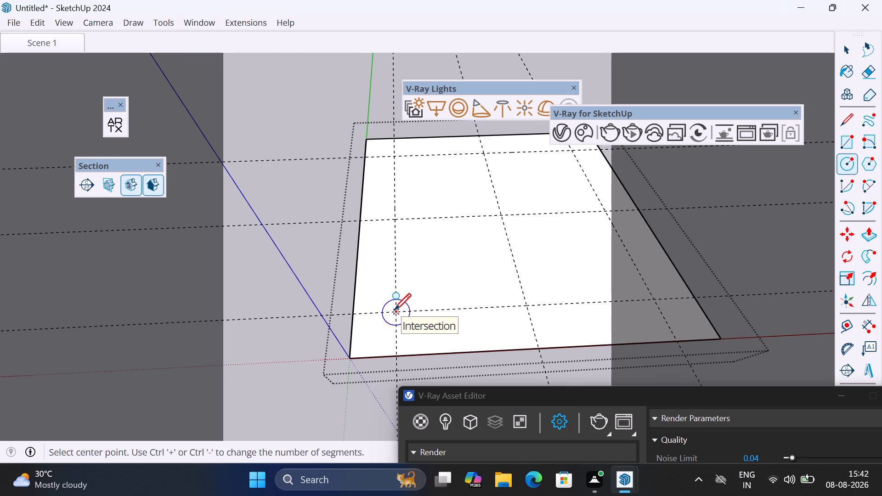
{"action": "left_click", "coordinate": [394, 309]}
{"action": "type", "text": "2\""}
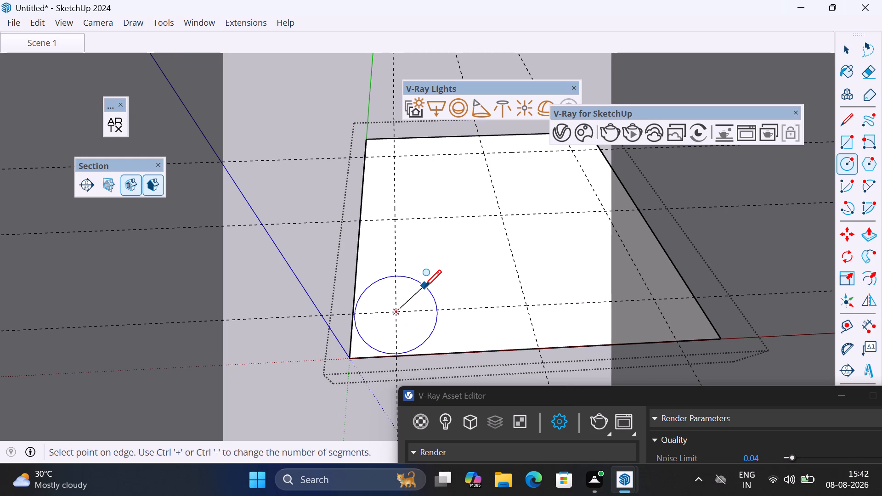
{"action": "key", "text": "Return"}
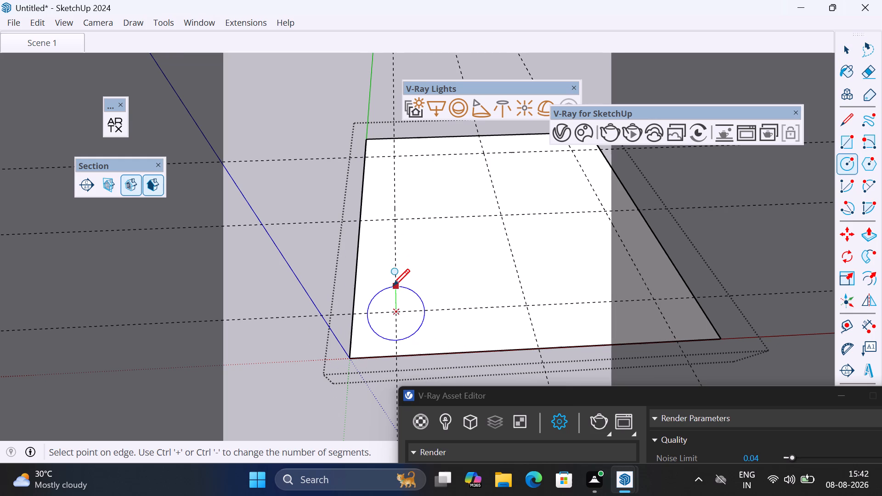
{"action": "type", "text": "2\""}
{"action": "key", "text": "Return"}
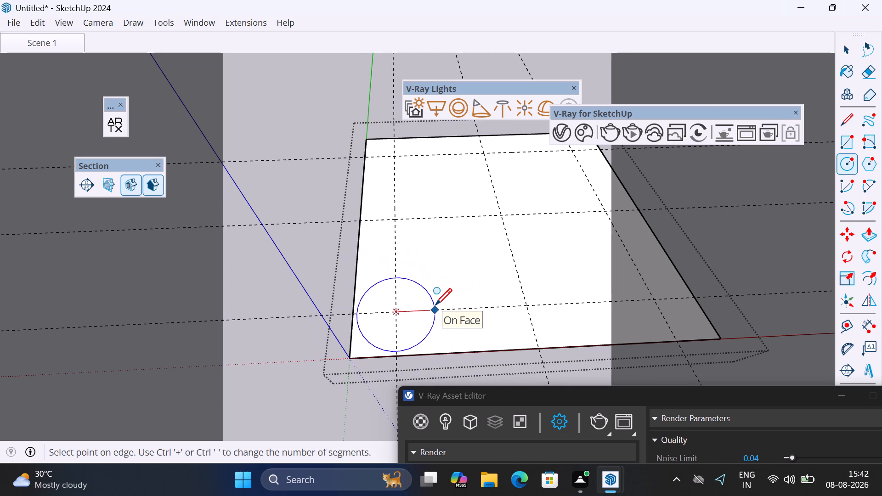
{"action": "type", "text": "2\""}
{"action": "key", "text": "Return"}
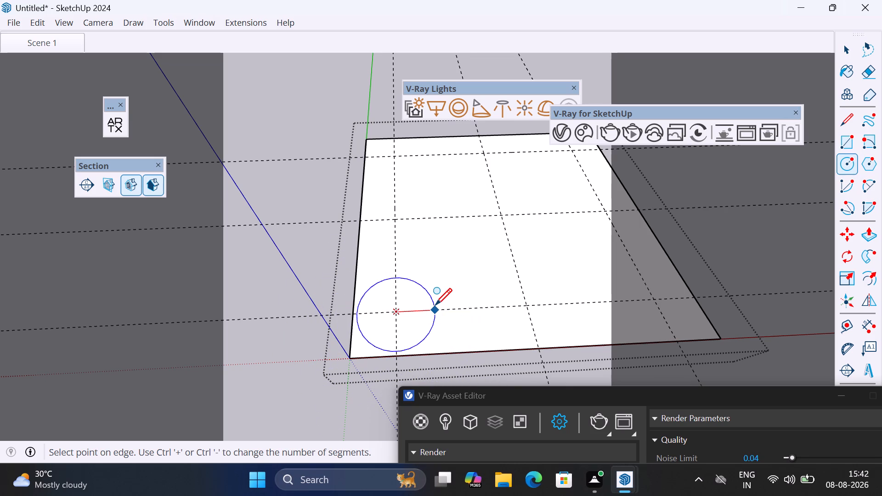
{"action": "key", "text": "F1"}
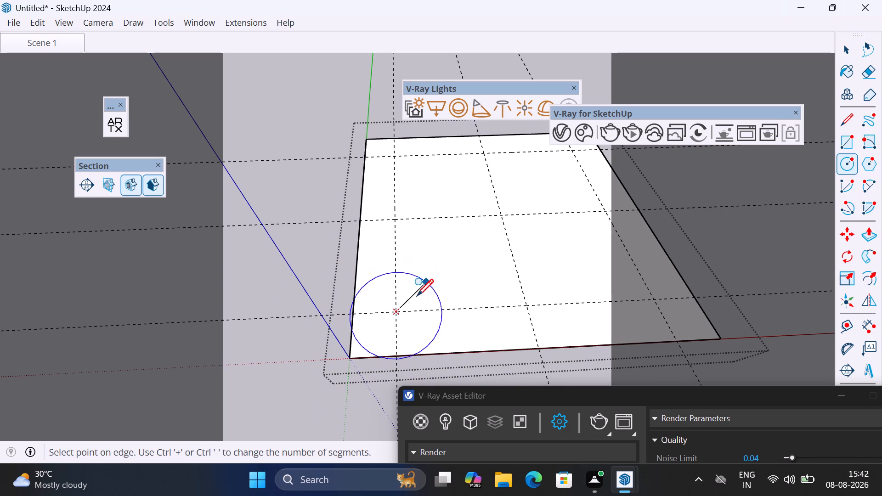
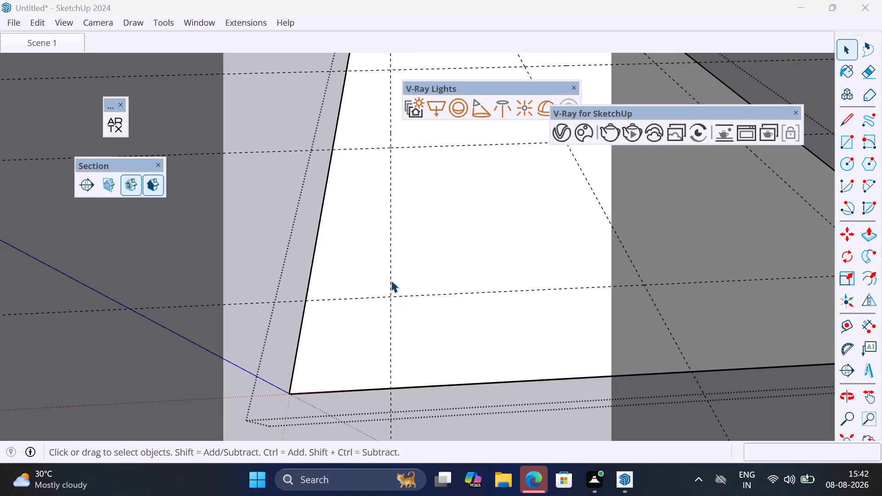
Draw three circles of 2" radius on the ceiling panel, centred on the guide intersections along the origin-corner side, parallel to the green axis.
{"action": "left_click", "coordinate": [461, 341]}
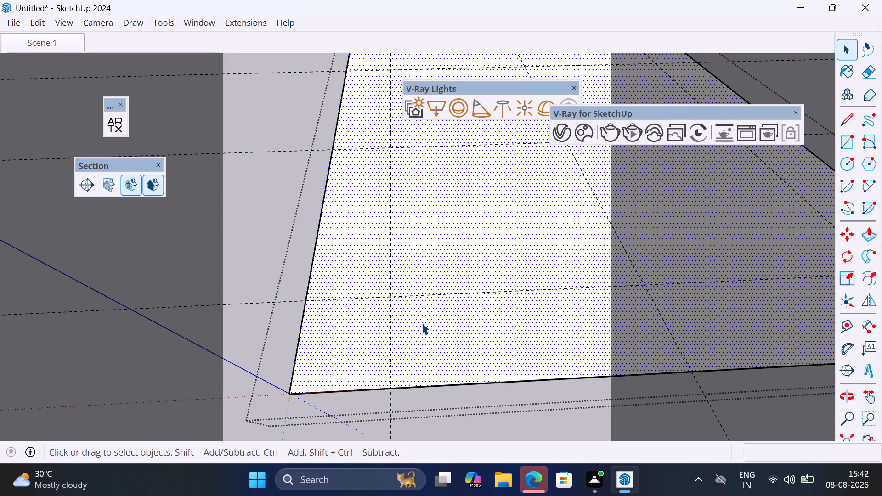
{"action": "key", "text": "c"}
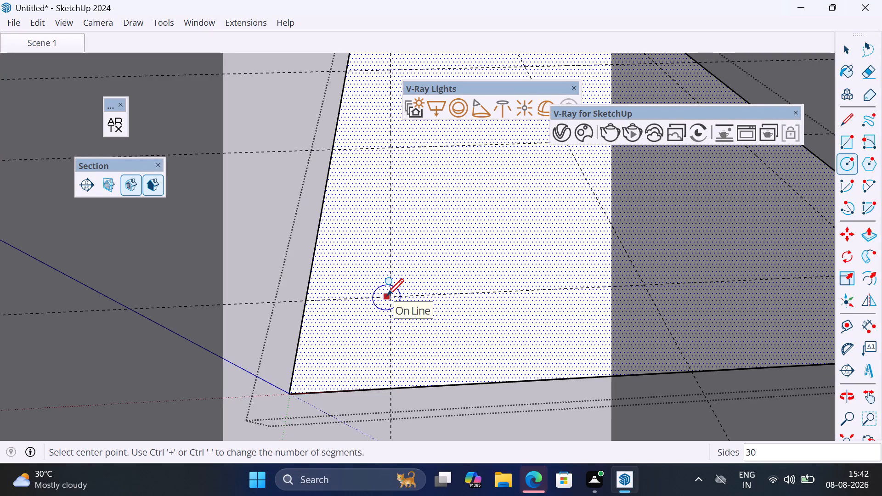
{"action": "left_click", "coordinate": [390, 295]}
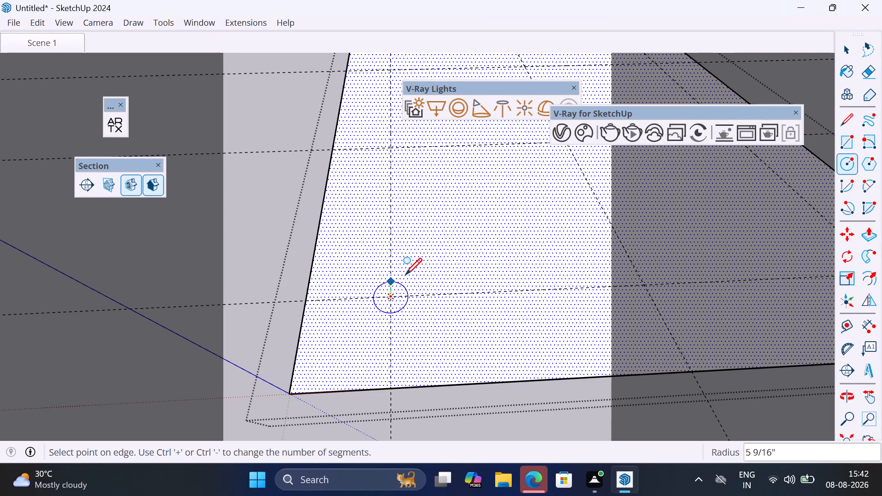
{"action": "type", "text": "2\""}
{"action": "key", "text": "Return"}
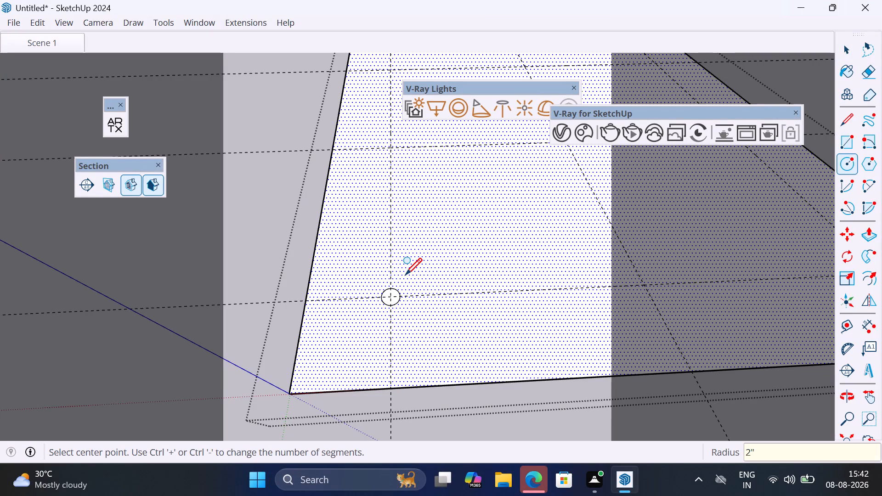
{"action": "scroll", "coordinate": [375, 367], "scroll_direction": "down", "scroll_amount": 8}
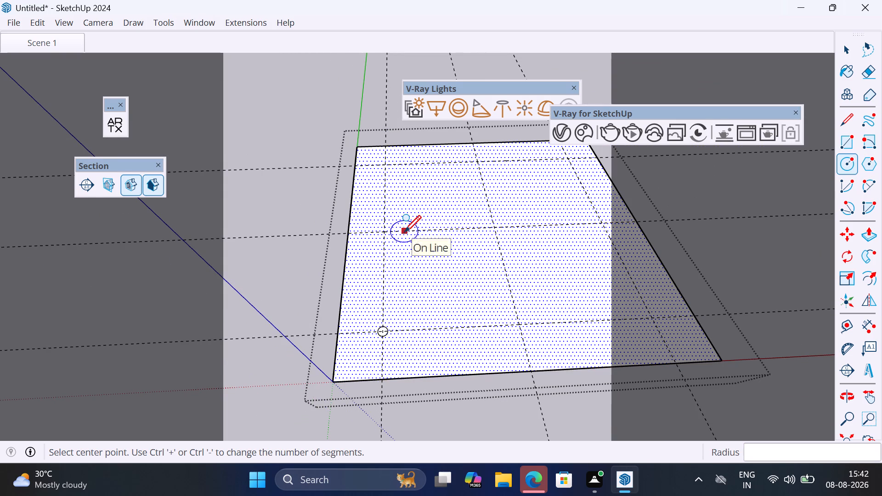
{"action": "left_click", "coordinate": [385, 229]}
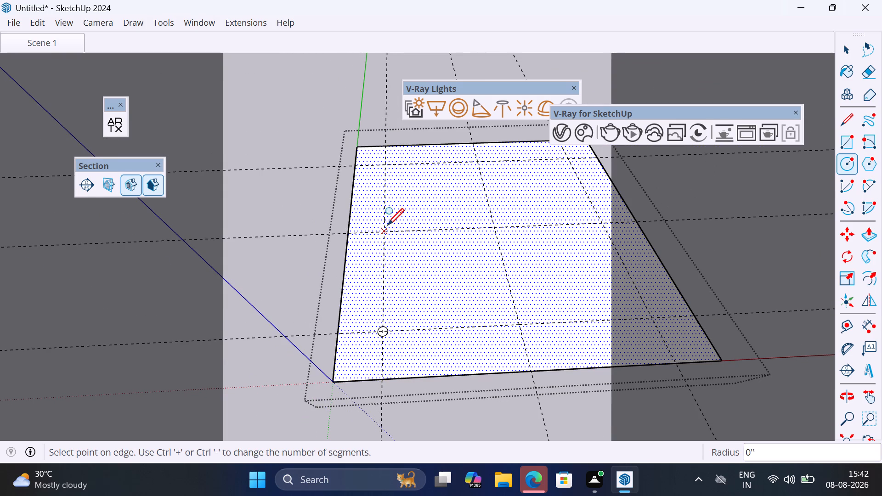
{"action": "type", "text": "2\""}
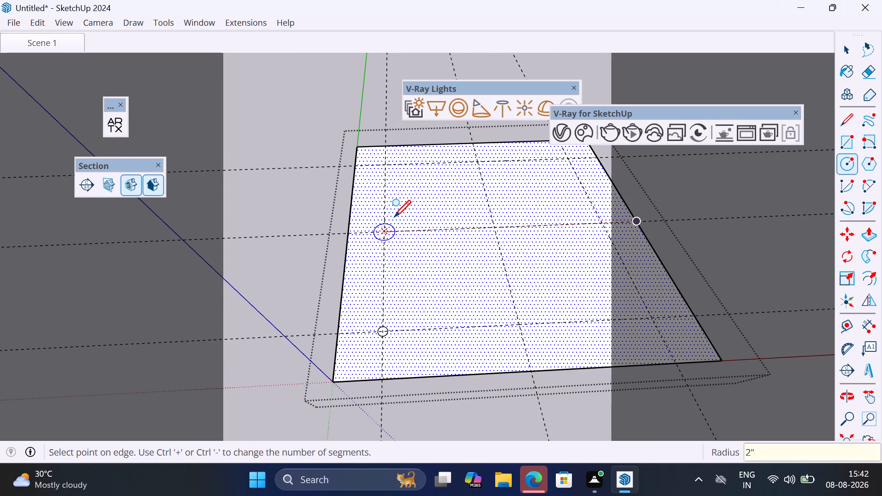
{"action": "key", "text": "Return"}
{"action": "scroll", "coordinate": [392, 171], "scroll_direction": "up", "scroll_amount": 3}
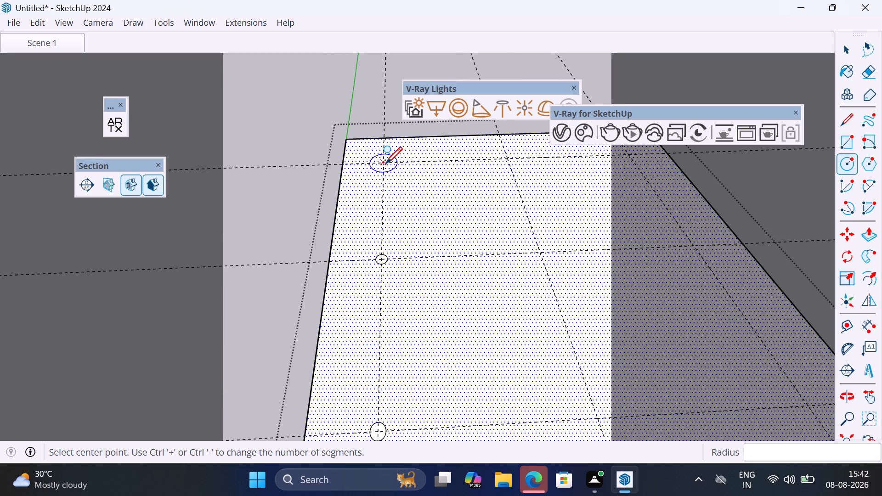
{"action": "left_click", "coordinate": [385, 163]}
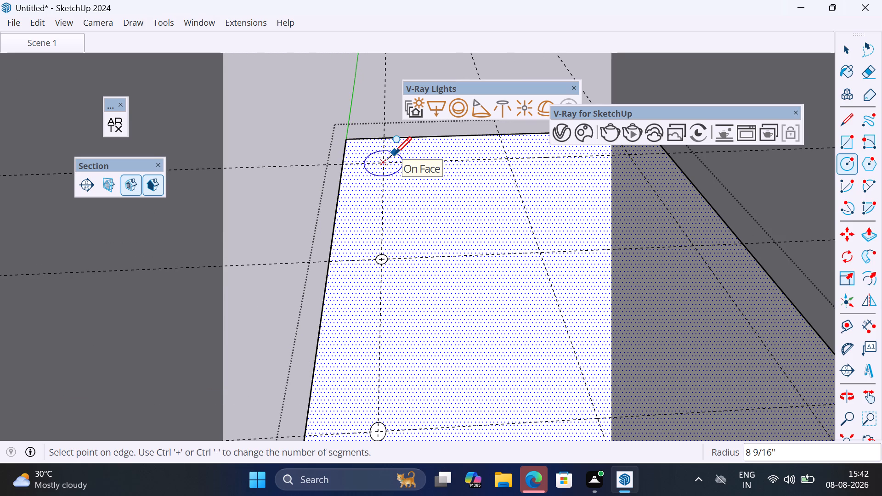
{"action": "type", "text": "2\""}
{"action": "key", "text": "Return"}
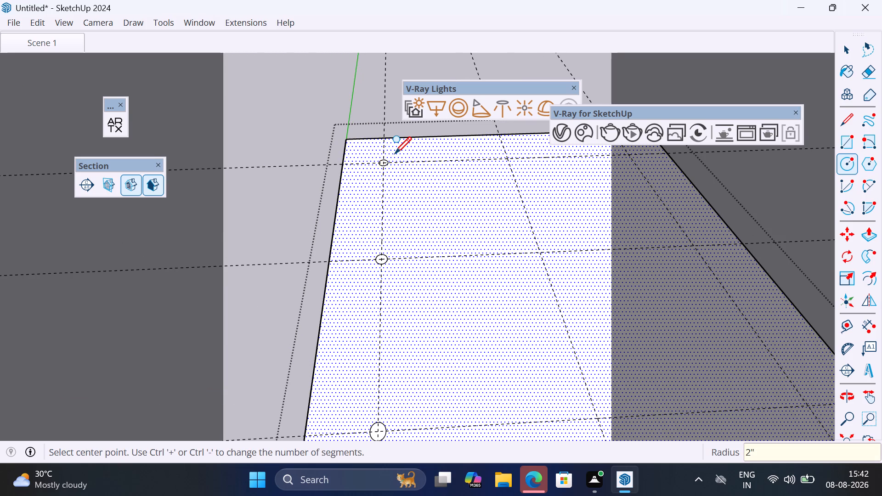
Draw two circles of 2" radius at the middle and end guide intersections of the row farthest from the origin.
{"action": "scroll", "coordinate": [406, 182], "scroll_direction": "down", "scroll_amount": 5}
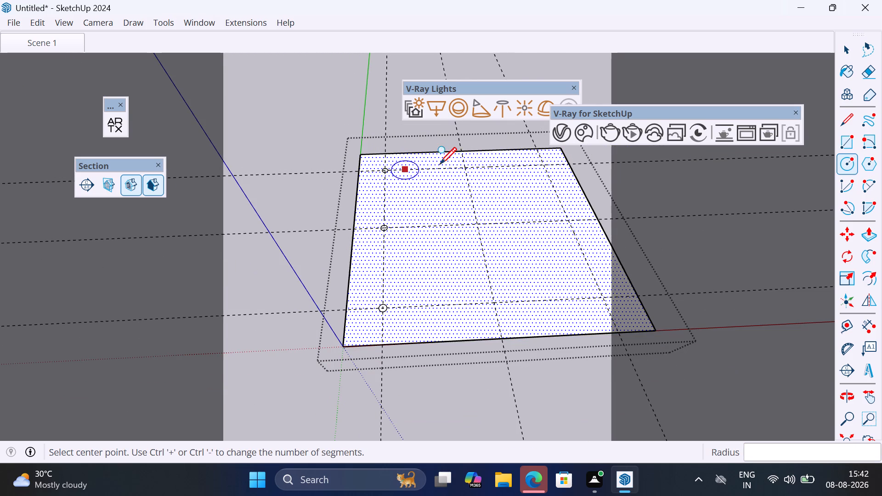
{"action": "left_click", "coordinate": [464, 166]}
{"action": "type", "text": "2\""}
{"action": "key", "text": "Return"}
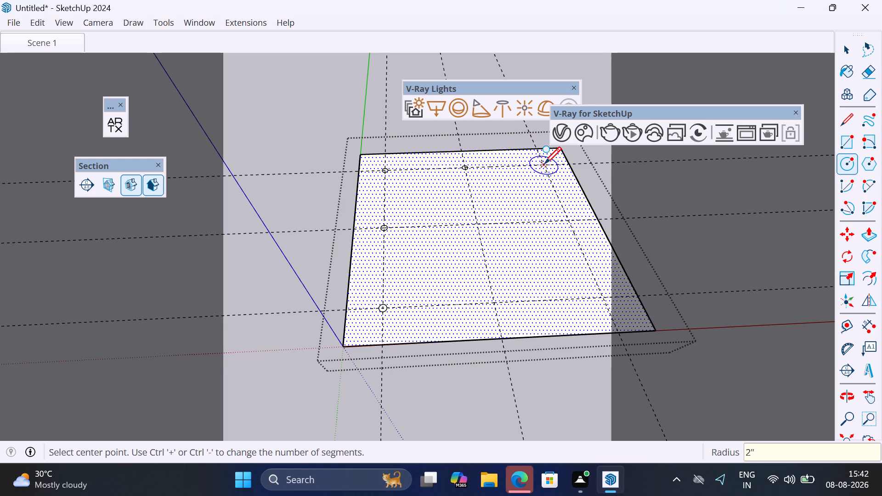
{"action": "left_click", "coordinate": [544, 163]}
{"action": "type", "text": "2\""}
{"action": "key", "text": "Return"}
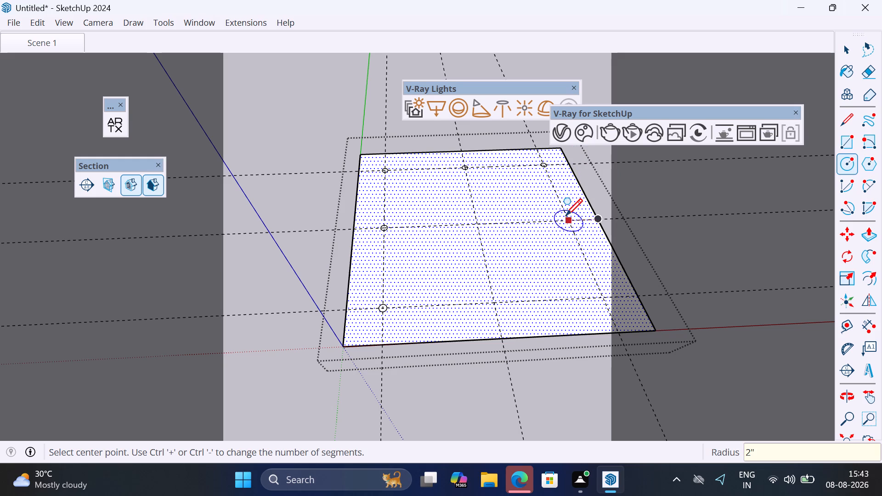
Draw two circles of 2" radius at the middle and near guide intersections along the panel side opposite the origin-corner column.
{"action": "left_click", "coordinate": [567, 216]}
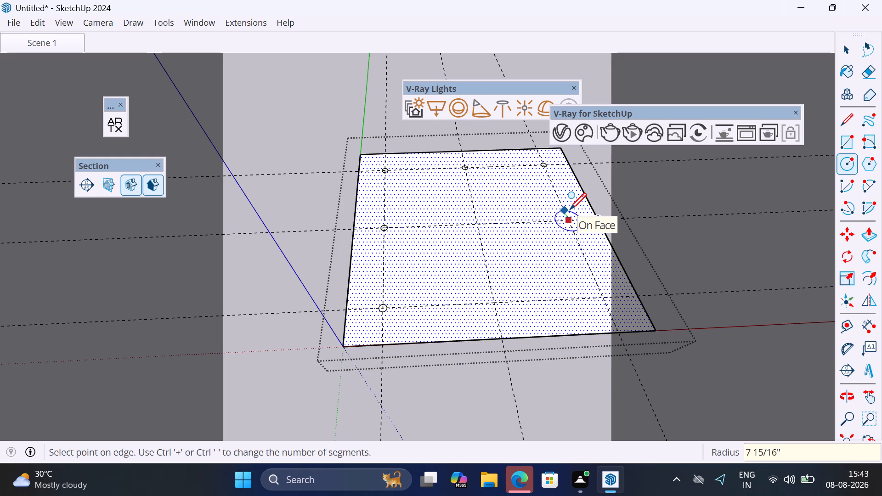
{"action": "type", "text": "2\""}
{"action": "key", "text": "Return"}
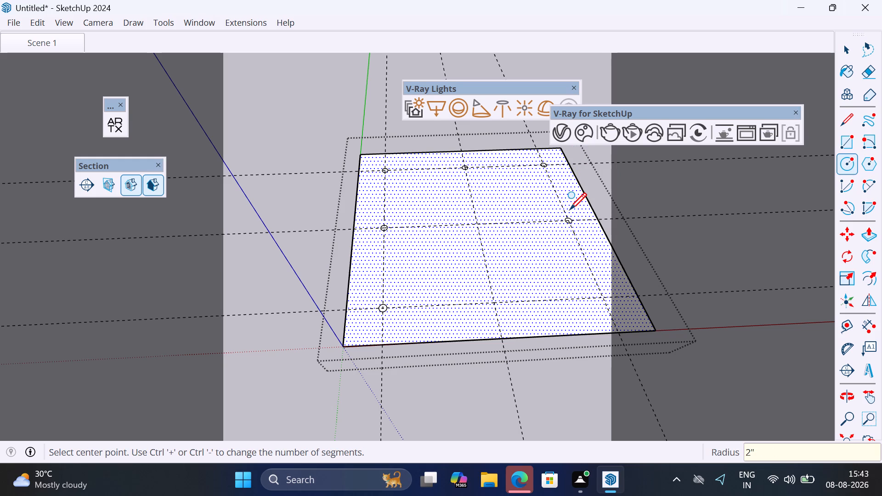
{"action": "scroll", "coordinate": [570, 209], "scroll_direction": "down", "scroll_amount": 2}
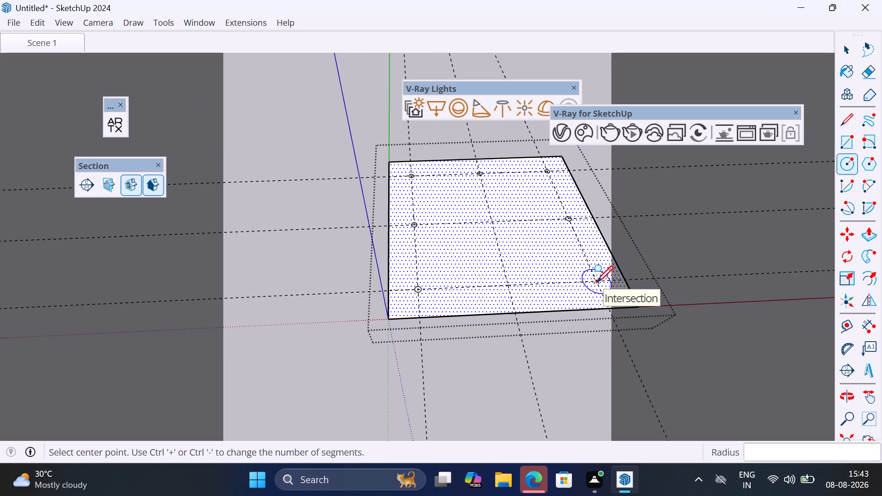
{"action": "left_click", "coordinate": [596, 282]}
{"action": "type", "text": "2\""}
{"action": "key", "text": "Return"}
{"action": "key", "text": "backslash"}
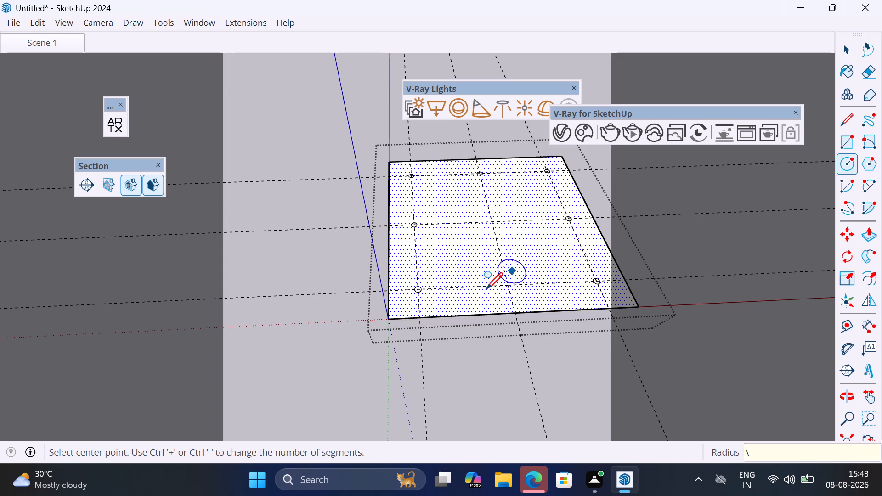
{"action": "key", "text": "Escape"}
{"action": "scroll", "coordinate": [420, 291], "scroll_direction": "up", "scroll_amount": 3}
{"action": "key", "text": "space"}
Push/Pull the circle nearest the origin corner by about 1/2" to the panel's opposite face, cutting a hole through it.
{"action": "scroll", "coordinate": [420, 291], "scroll_direction": "up", "scroll_amount": 5}
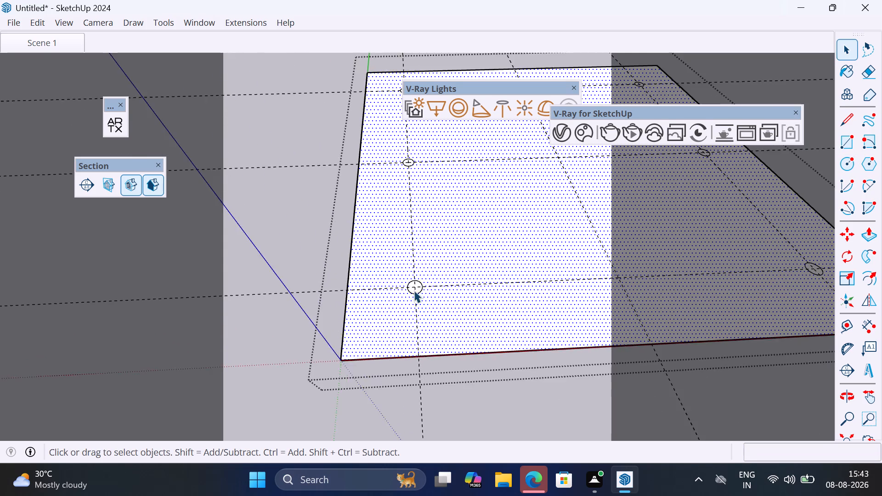
{"action": "scroll", "coordinate": [413, 289], "scroll_direction": "up", "scroll_amount": 9}
{"action": "left_click", "coordinate": [430, 287]}
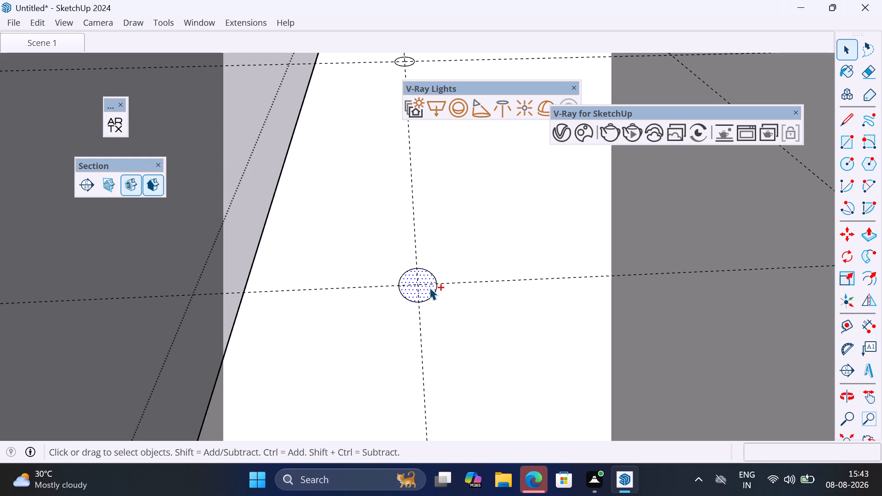
{"action": "key", "text": "ctrl+c"}
{"action": "scroll", "coordinate": [408, 281], "scroll_direction": "down", "scroll_amount": 1}
{"action": "scroll", "coordinate": [418, 277], "scroll_direction": "up", "scroll_amount": 1}
{"action": "middle_click_drag", "start_coordinate": [418, 277], "coordinate": [430, 259]}
{"action": "key", "text": "p"}
{"action": "left_click", "coordinate": [416, 288]}
{"action": "scroll", "coordinate": [414, 272], "scroll_direction": "down", "scroll_amount": 6}
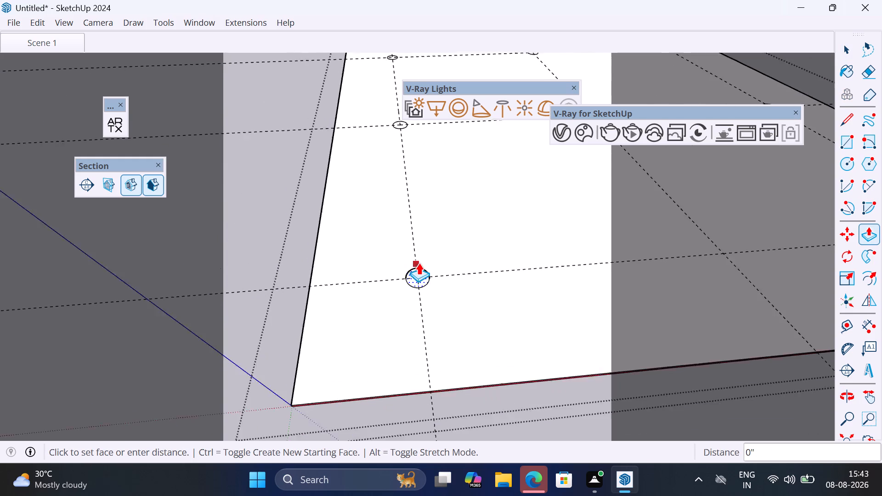
{"action": "scroll", "coordinate": [318, 381], "scroll_direction": "up", "scroll_amount": 2}
{"action": "middle_click_drag", "start_coordinate": [318, 381], "coordinate": [369, 232]}
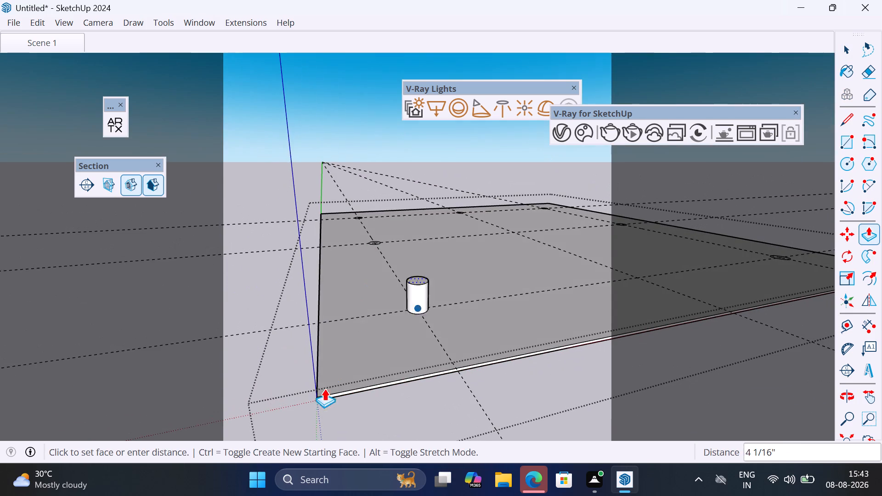
{"action": "scroll", "coordinate": [318, 397], "scroll_direction": "up", "scroll_amount": 4}
{"action": "left_click", "coordinate": [322, 402]}
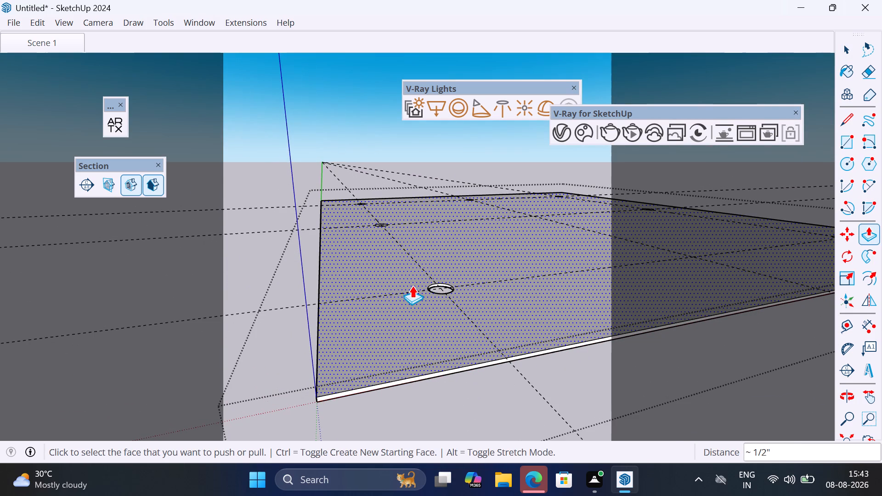
Repeat the same Push/Pull distance on the middle and far circles of the origin-side column to cut their holes.
{"action": "middle_click_drag", "start_coordinate": [440, 246], "coordinate": [407, 336]}
{"action": "scroll", "coordinate": [403, 340], "scroll_direction": "down", "scroll_amount": 5}
{"action": "scroll", "coordinate": [418, 205], "scroll_direction": "up", "scroll_amount": 4}
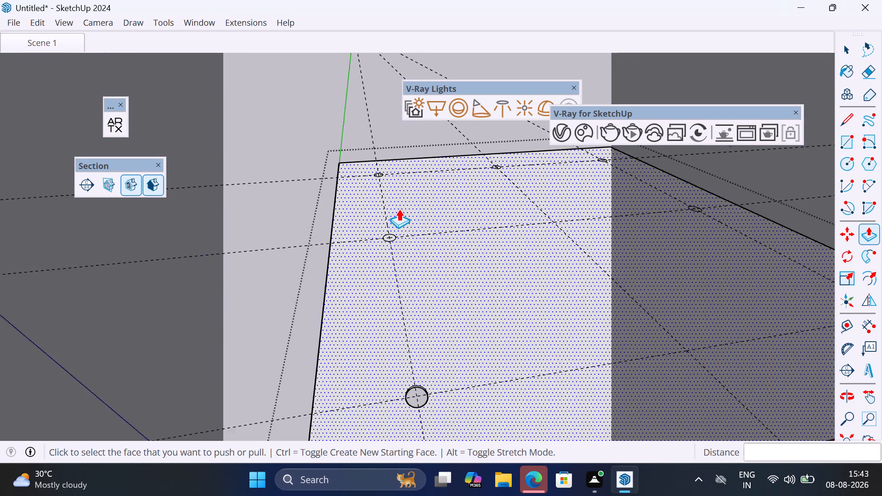
{"action": "scroll", "coordinate": [399, 209], "scroll_direction": "up", "scroll_amount": 6}
{"action": "scroll", "coordinate": [390, 250], "scroll_direction": "up", "scroll_amount": 4}
{"action": "double_click", "coordinate": [387, 259]}
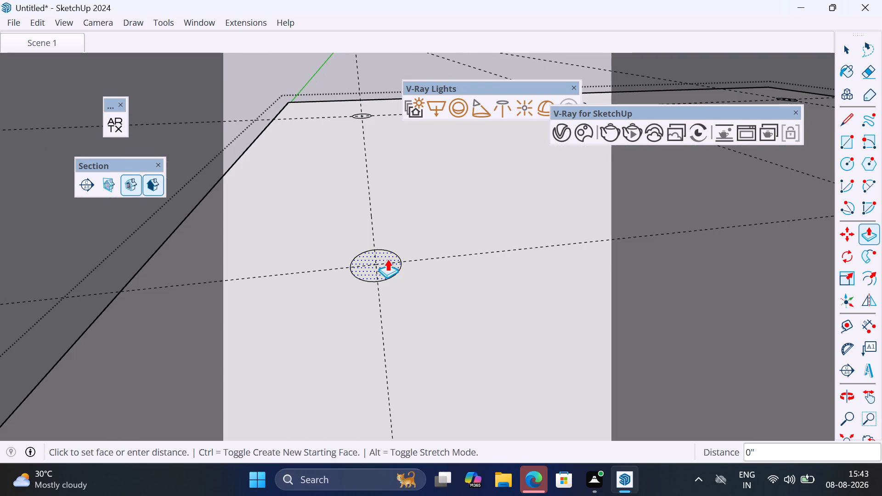
{"action": "scroll", "coordinate": [406, 318], "scroll_direction": "down", "scroll_amount": 6}
{"action": "scroll", "coordinate": [372, 148], "scroll_direction": "up", "scroll_amount": 13}
{"action": "middle_click_drag", "start_coordinate": [388, 158], "coordinate": [388, 183]}
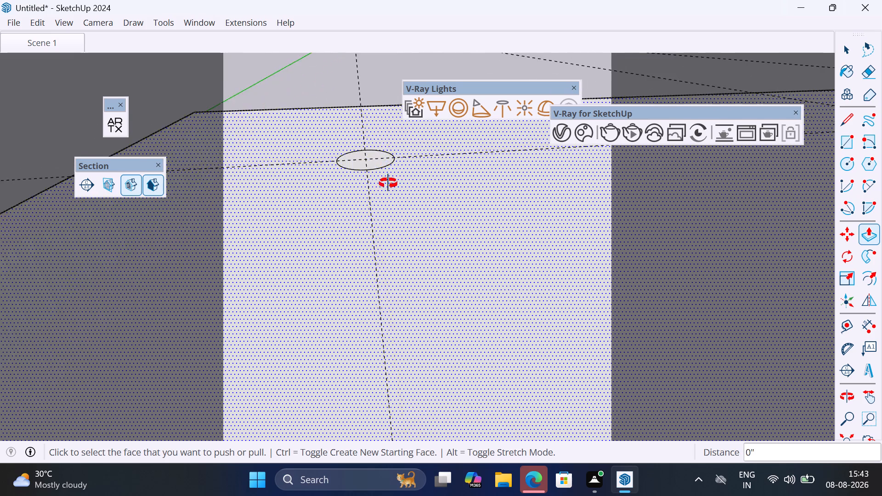
{"action": "middle_click_drag", "start_coordinate": [388, 183], "coordinate": [376, 258]}
{"action": "scroll", "coordinate": [370, 156], "scroll_direction": "up", "scroll_amount": 5}
{"action": "double_click", "coordinate": [370, 155]}
Repeat the same Push/Pull distance on the middle and end circles of the far row to cut their holes.
{"action": "scroll", "coordinate": [350, 205], "scroll_direction": "down", "scroll_amount": 5}
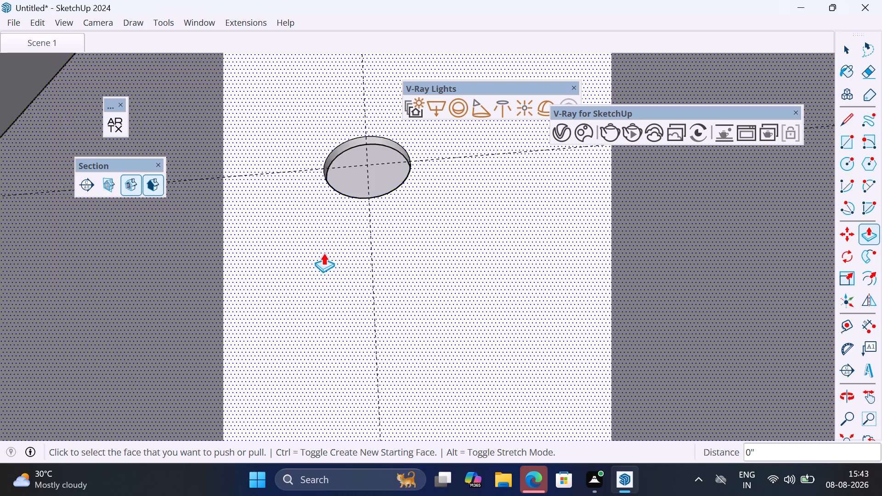
{"action": "scroll", "coordinate": [323, 253], "scroll_direction": "down", "scroll_amount": 15}
{"action": "scroll", "coordinate": [310, 252], "scroll_direction": "down", "scroll_amount": 8}
{"action": "scroll", "coordinate": [309, 213], "scroll_direction": "down", "scroll_amount": 12}
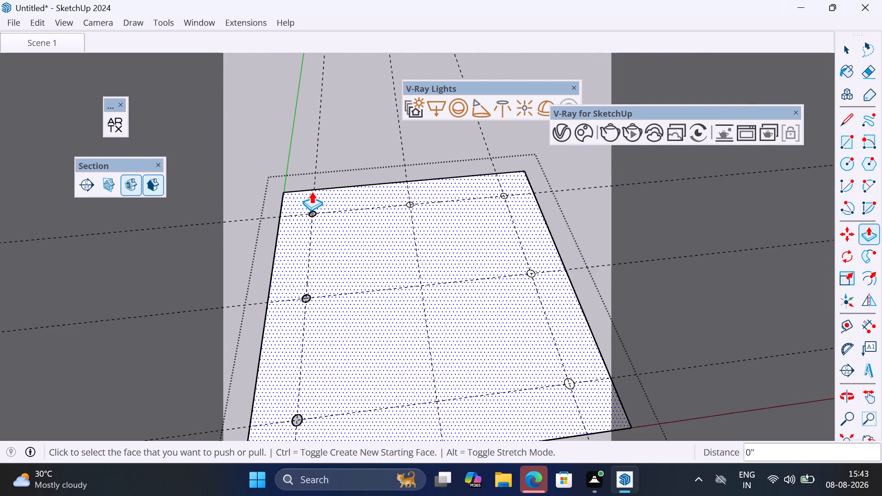
{"action": "scroll", "coordinate": [403, 190], "scroll_direction": "up", "scroll_amount": 20}
{"action": "scroll", "coordinate": [403, 190], "scroll_direction": "up", "scroll_amount": 3}
{"action": "double_click", "coordinate": [413, 229]}
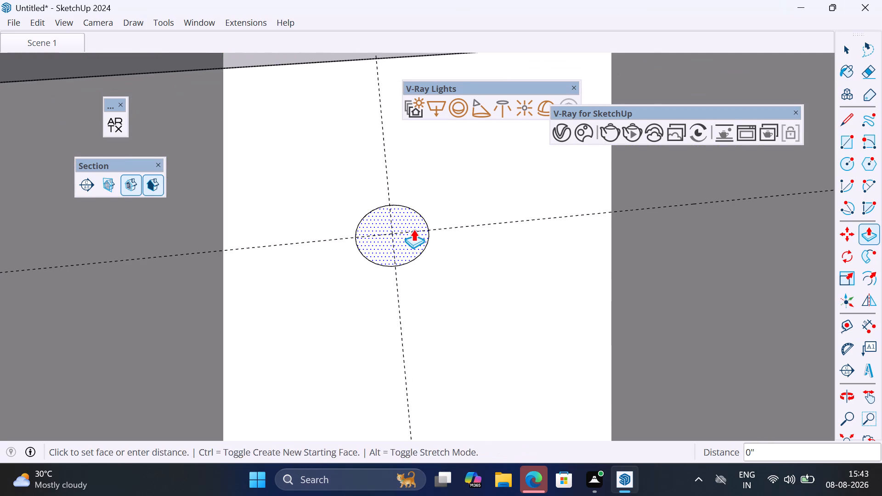
{"action": "scroll", "coordinate": [371, 243], "scroll_direction": "down", "scroll_amount": 18}
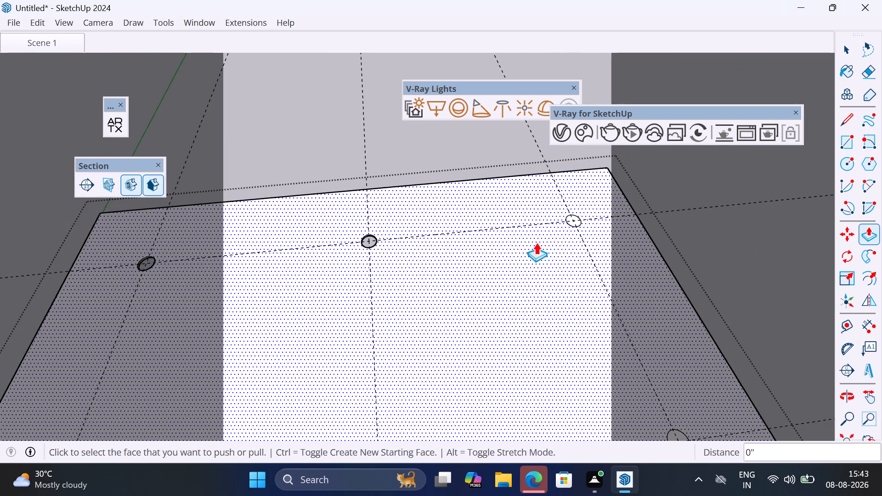
{"action": "scroll", "coordinate": [587, 221], "scroll_direction": "up", "scroll_amount": 14}
{"action": "double_click", "coordinate": [571, 217]}
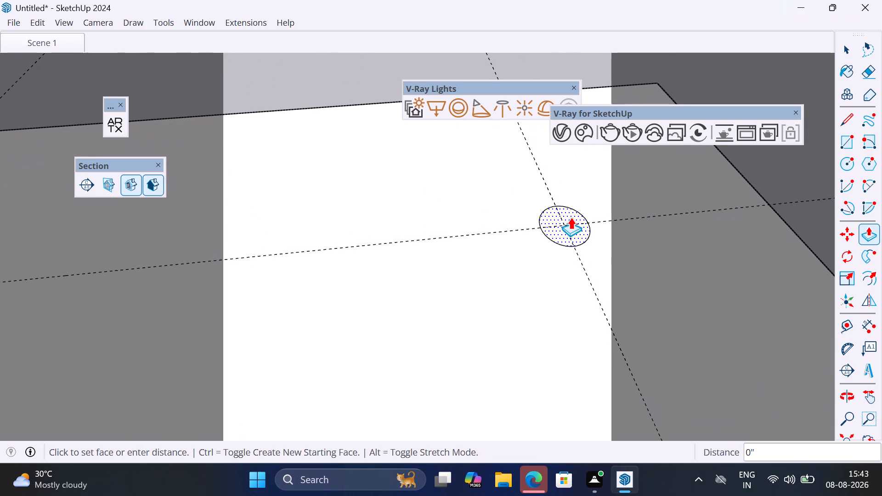
Repeat the same Push/Pull distance on the middle and near circles of the column opposite the origin to cut their holes.
{"action": "scroll", "coordinate": [494, 217], "scroll_direction": "down", "scroll_amount": 6}
{"action": "scroll", "coordinate": [408, 204], "scroll_direction": "down", "scroll_amount": 12}
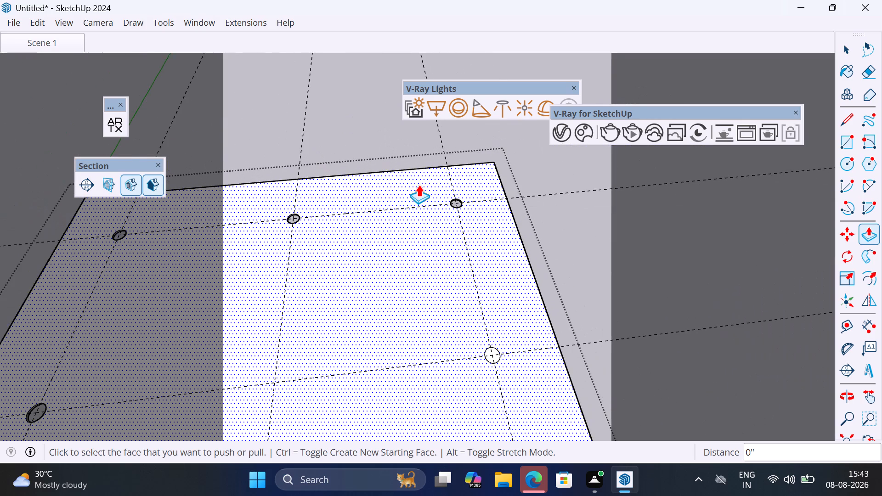
{"action": "scroll", "coordinate": [418, 185], "scroll_direction": "down", "scroll_amount": 11}
{"action": "scroll", "coordinate": [434, 239], "scroll_direction": "up", "scroll_amount": 1}
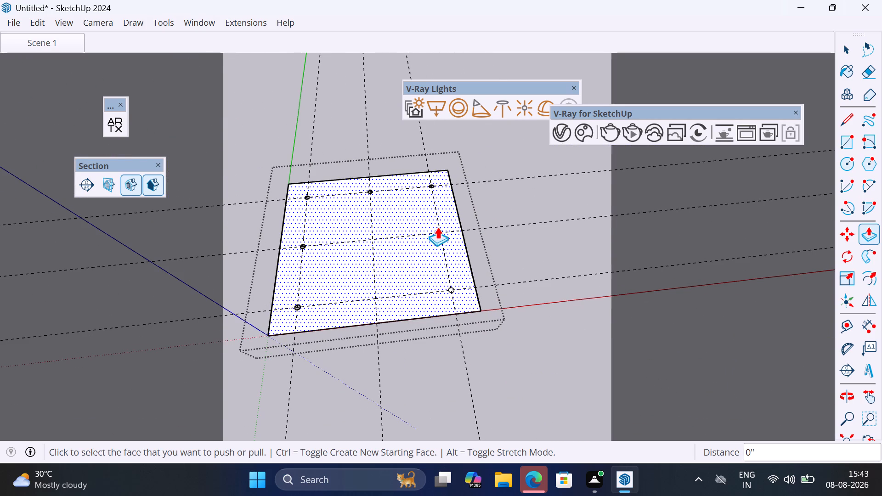
{"action": "scroll", "coordinate": [449, 227], "scroll_direction": "up", "scroll_amount": 9}
{"action": "scroll", "coordinate": [441, 233], "scroll_direction": "up", "scroll_amount": 12}
{"action": "double_click", "coordinate": [431, 237]}
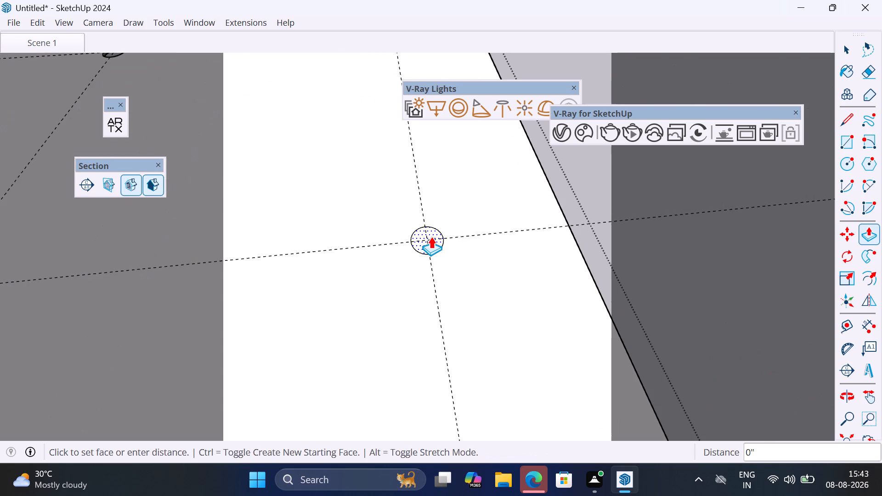
{"action": "scroll", "coordinate": [432, 205], "scroll_direction": "down", "scroll_amount": 13}
{"action": "scroll", "coordinate": [463, 357], "scroll_direction": "up", "scroll_amount": 4}
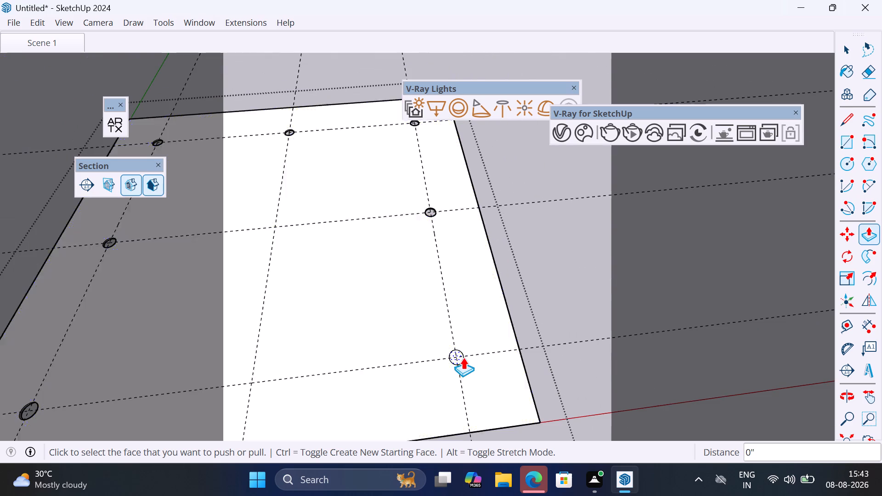
{"action": "scroll", "coordinate": [463, 357], "scroll_direction": "up", "scroll_amount": 7}
{"action": "double_click", "coordinate": [454, 354]}
{"action": "scroll", "coordinate": [439, 300], "scroll_direction": "down", "scroll_amount": 7}
{"action": "scroll", "coordinate": [441, 263], "scroll_direction": "down", "scroll_amount": 3}
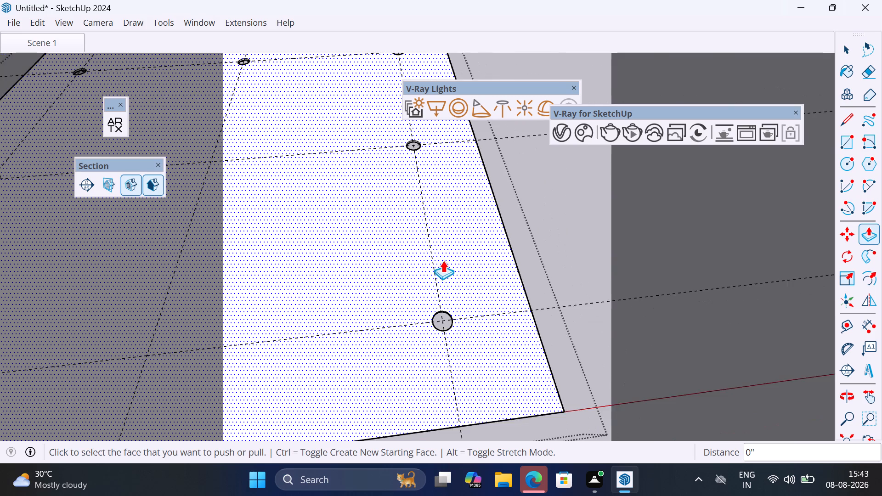
Close the ceiling panel group, create a new empty group, and paste the copied circle in place inside it.
{"action": "scroll", "coordinate": [443, 260], "scroll_direction": "down", "scroll_amount": 16}
{"action": "key", "text": "space"}
{"action": "left_click", "coordinate": [519, 318]}
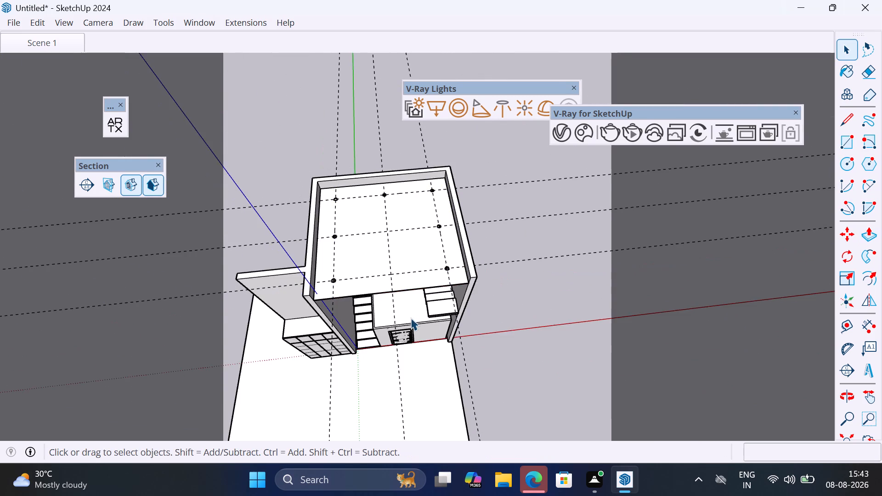
{"action": "scroll", "coordinate": [410, 318], "scroll_direction": "up", "scroll_amount": 2}
{"action": "middle_click_drag", "start_coordinate": [410, 318], "coordinate": [465, 257]}
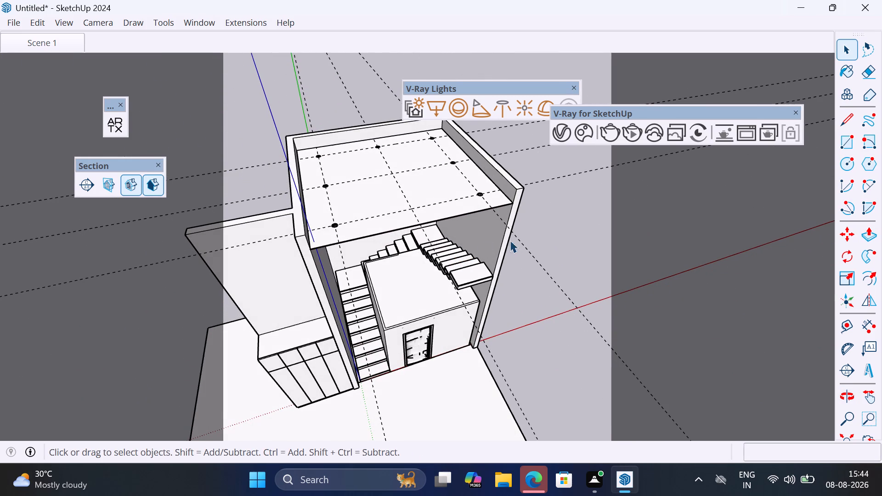
{"action": "right_click", "coordinate": [548, 220]}
{"action": "left_click", "coordinate": [584, 267]}
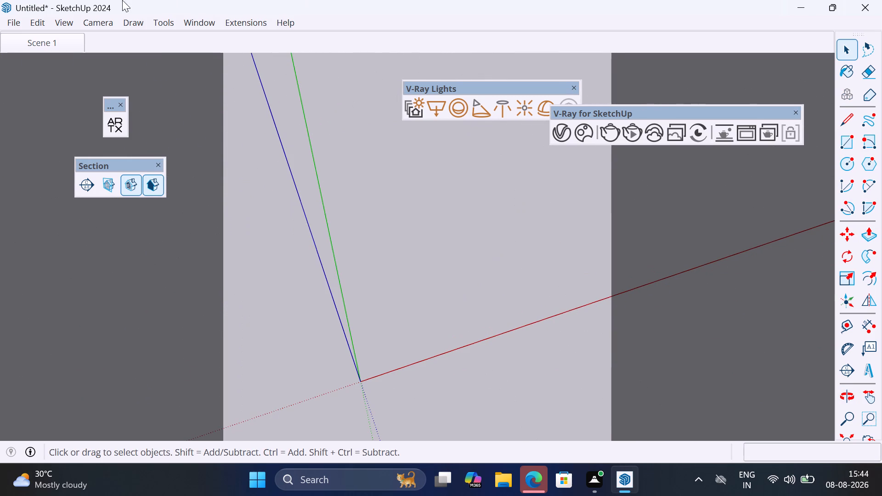
{"action": "left_click", "coordinate": [31, 20]}
{"action": "left_click", "coordinate": [86, 131]}
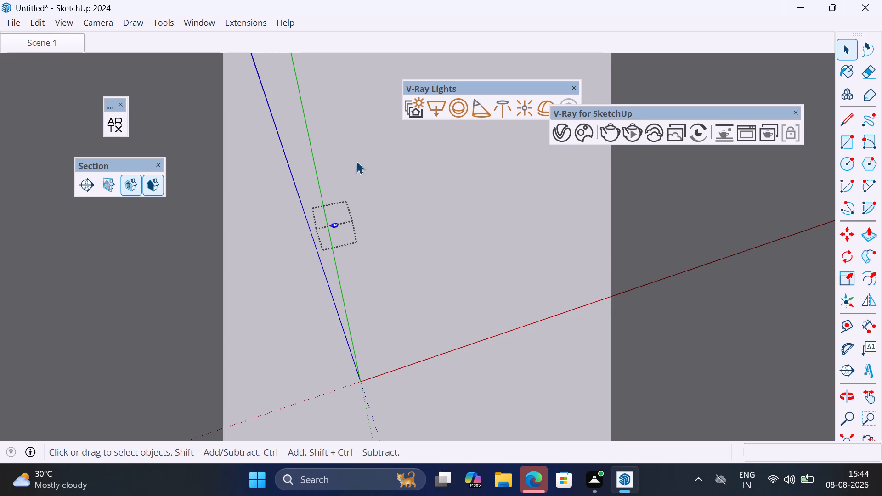
Push/Pull the pasted circle 12 mm to form a solid disc.
{"action": "scroll", "coordinate": [330, 245], "scroll_direction": "up", "scroll_amount": 16}
{"action": "key", "text": "p"}
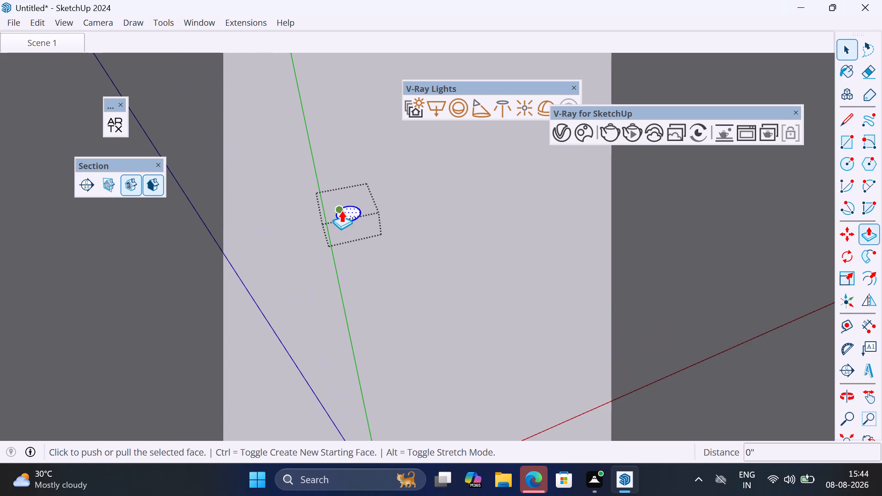
{"action": "left_click", "coordinate": [347, 217]}
{"action": "type", "text": "12mm"}
{"action": "key", "text": "Return"}
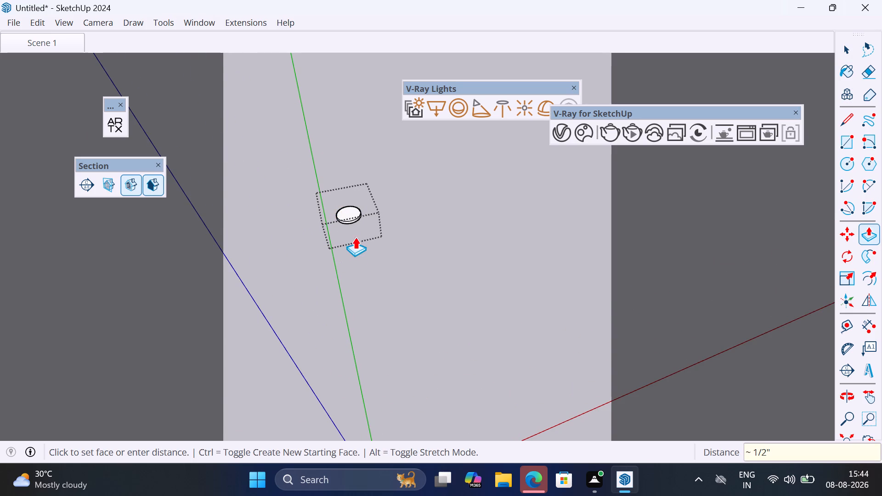
Offset the rim of the disc's top face inward by about 1/4".
{"action": "scroll", "coordinate": [348, 214], "scroll_direction": "up", "scroll_amount": 14}
{"action": "key", "text": "f"}
{"action": "scroll", "coordinate": [351, 217], "scroll_direction": "up", "scroll_amount": 5}
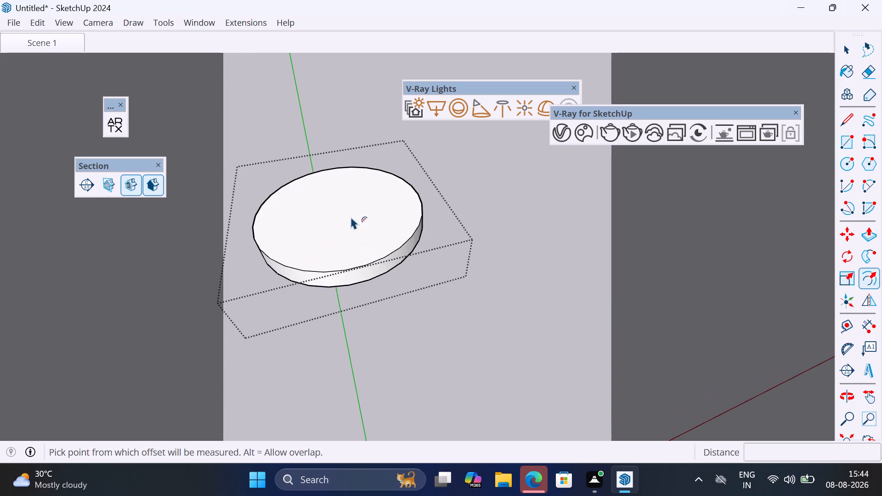
{"action": "left_click", "coordinate": [355, 240]}
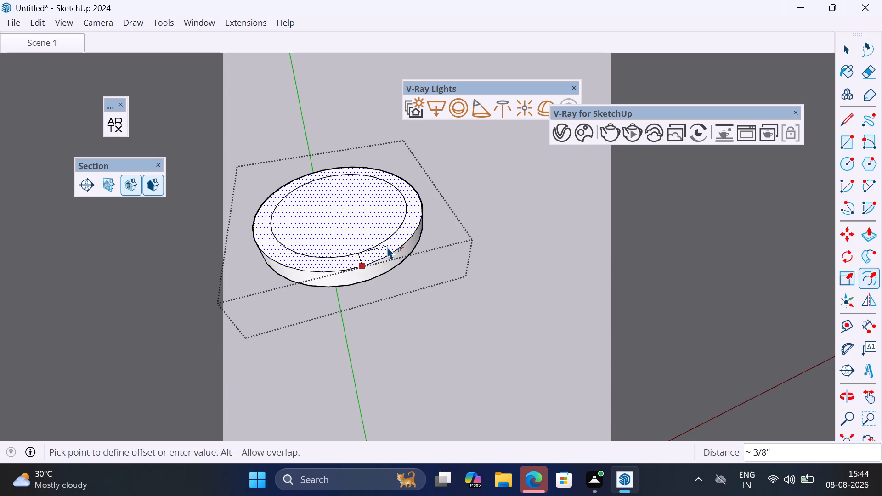
{"action": "scroll", "coordinate": [389, 247], "scroll_direction": "up", "scroll_amount": 5}
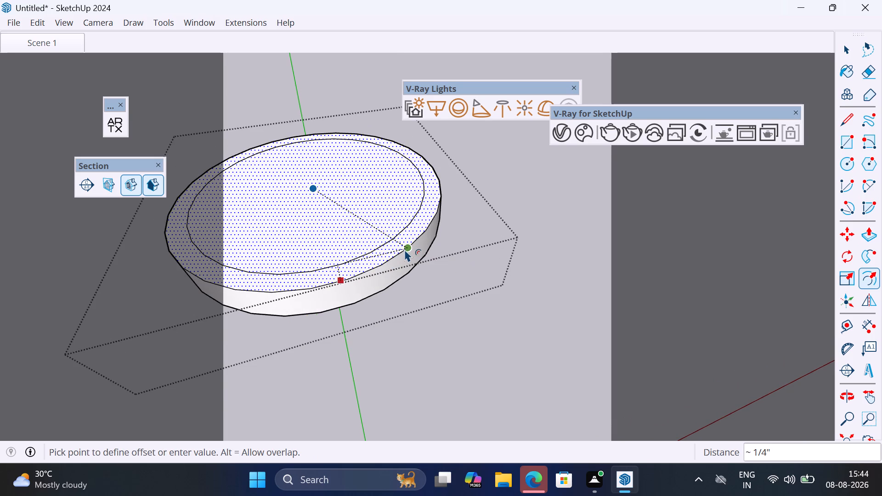
{"action": "left_click", "coordinate": [405, 249]}
Push/Pull the disc's inner circular face 3 mm to recess it within the rim.
{"action": "key", "text": "p"}
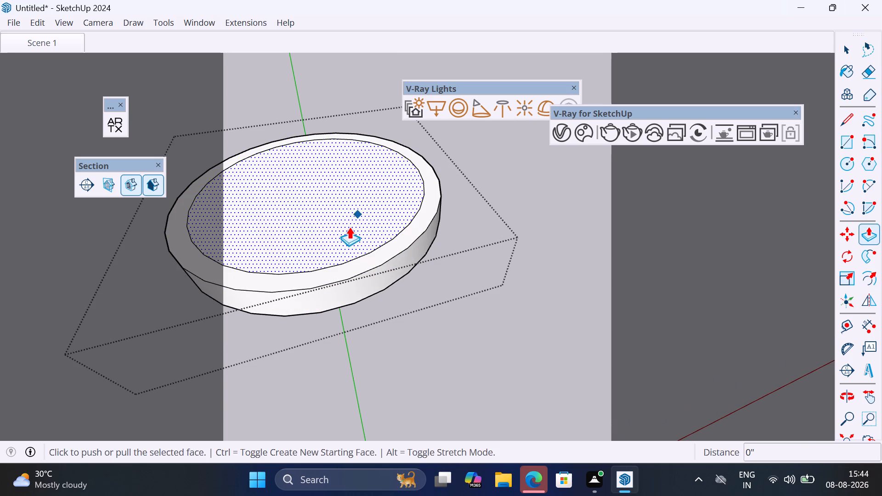
{"action": "left_click", "coordinate": [349, 227]}
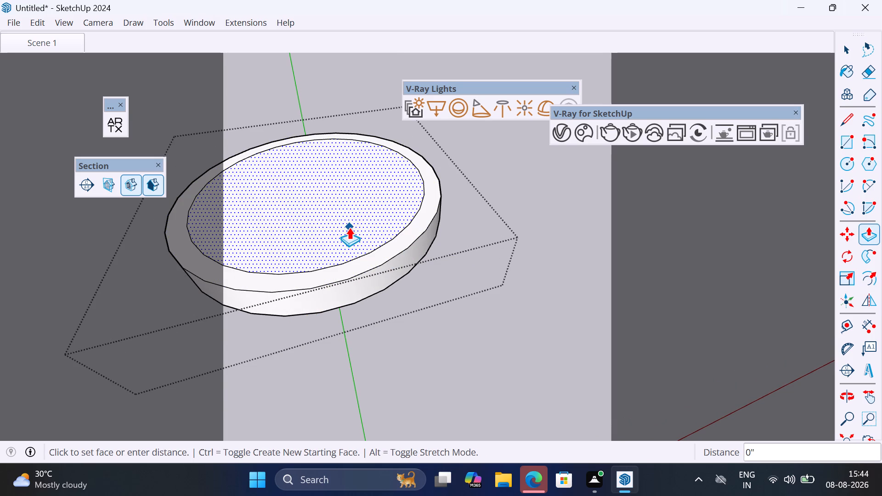
{"action": "type", "text": "3mm"}
{"action": "key", "text": "Return"}
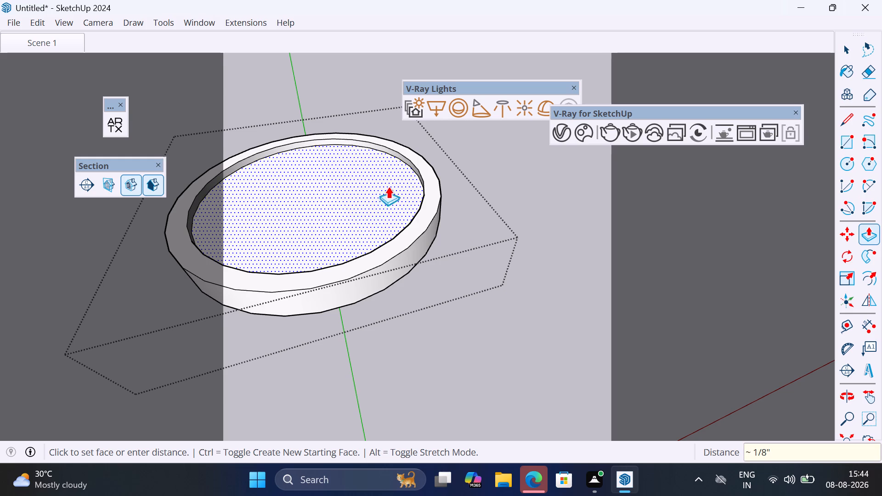
Scale the recessed face uniformly about its center to about 0.92 to taper the recess wall, and leave the fixture group.
{"action": "scroll", "coordinate": [393, 189], "scroll_direction": "up", "scroll_amount": 3}
{"action": "key", "text": "space"}
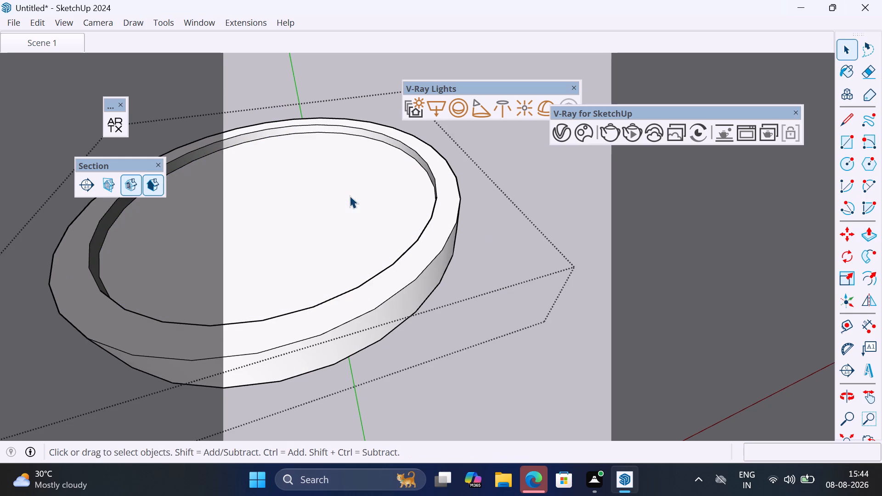
{"action": "type", "text": "s"}
{"action": "key", "text": "space"}
{"action": "left_click", "coordinate": [323, 225]}
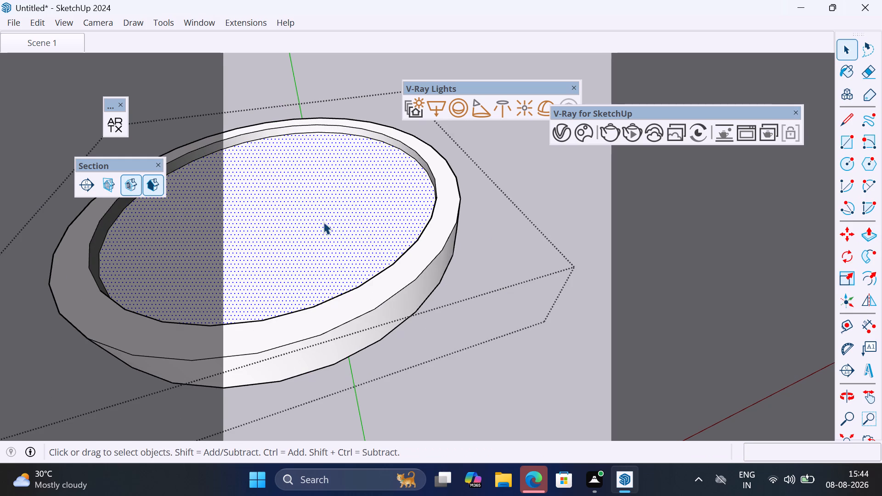
{"action": "key", "text": "s"}
{"action": "scroll", "coordinate": [423, 242], "scroll_direction": "down", "scroll_amount": 3}
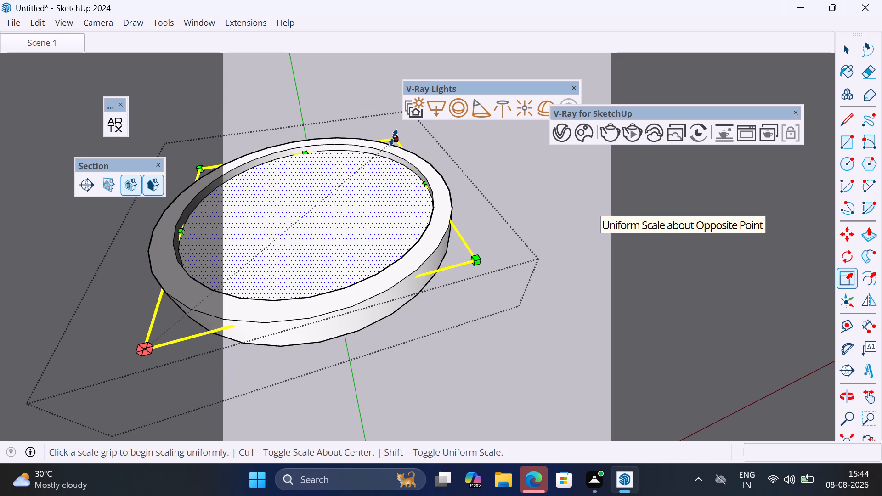
{"action": "left_click", "coordinate": [393, 138]}
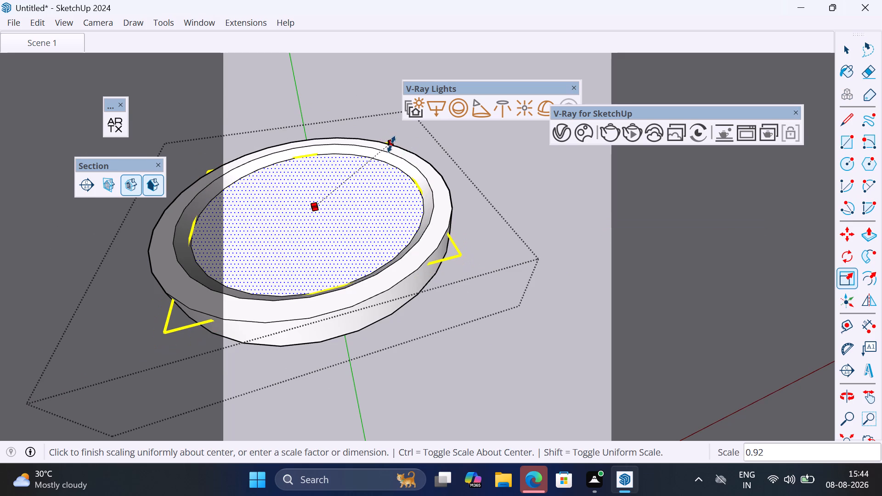
{"action": "left_click", "coordinate": [391, 143]}
{"action": "scroll", "coordinate": [458, 228], "scroll_direction": "down", "scroll_amount": 3}
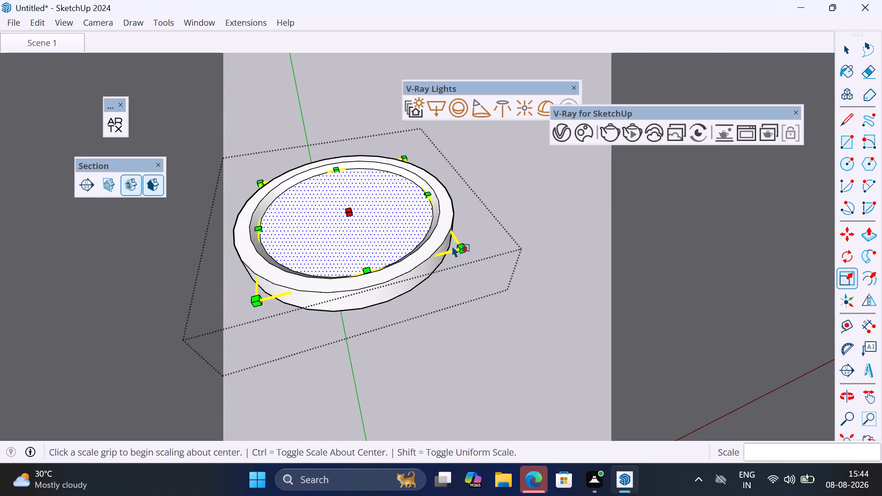
{"action": "middle_click_drag", "start_coordinate": [419, 259], "coordinate": [421, 237]}
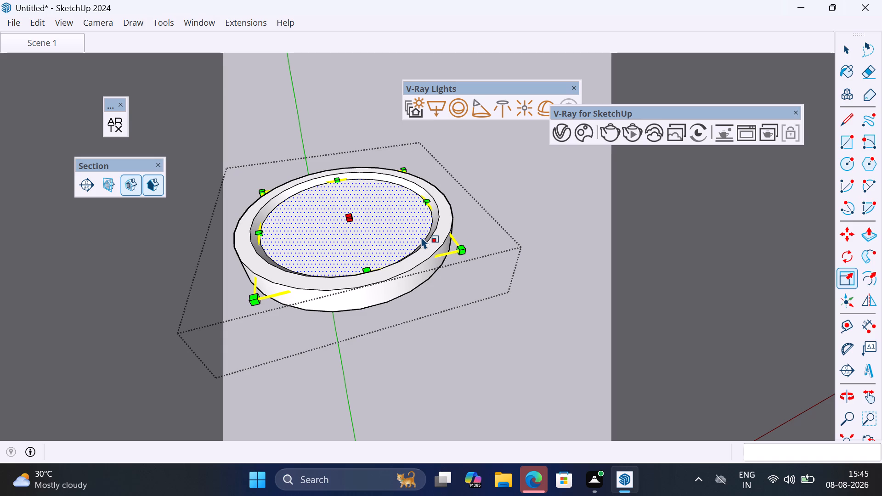
{"action": "scroll", "coordinate": [489, 218], "scroll_direction": "down", "scroll_amount": 5}
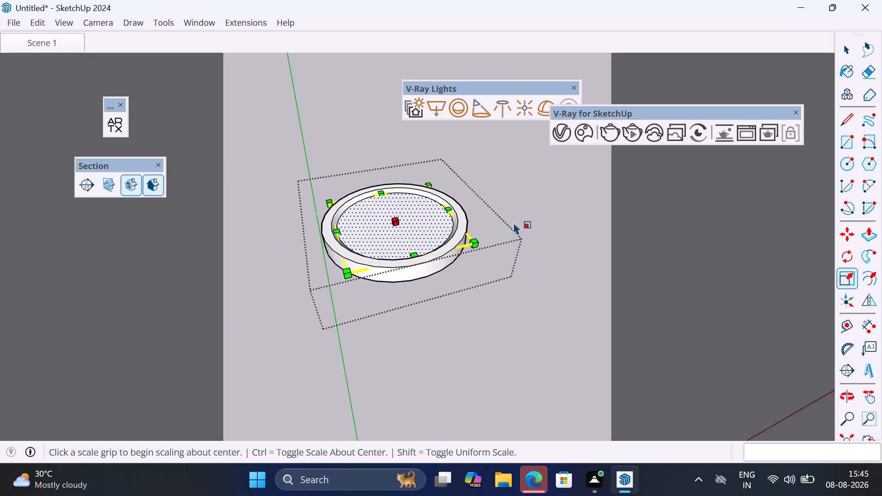
{"action": "key", "text": "space"}
{"action": "left_click", "coordinate": [528, 209]}
Reopen the fixture group for editing and create an Emissive material in the V-Ray Asset Editor.
{"action": "double_click", "coordinate": [428, 236]}
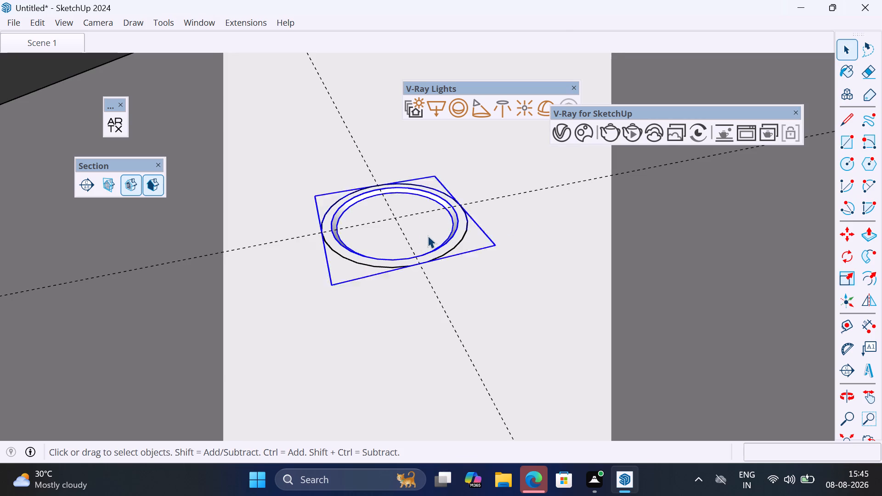
{"action": "left_click_drag", "start_coordinate": [249, 147], "coordinate": [633, 422]}
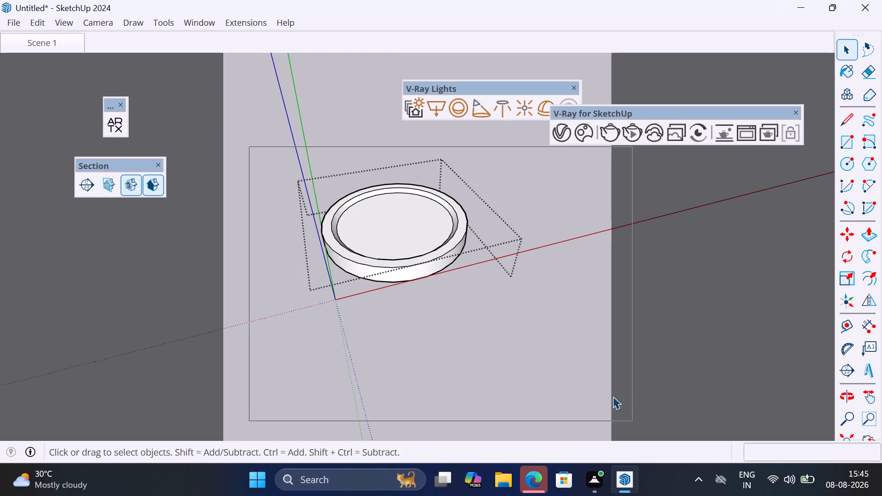
{"action": "left_click", "coordinate": [567, 137]}
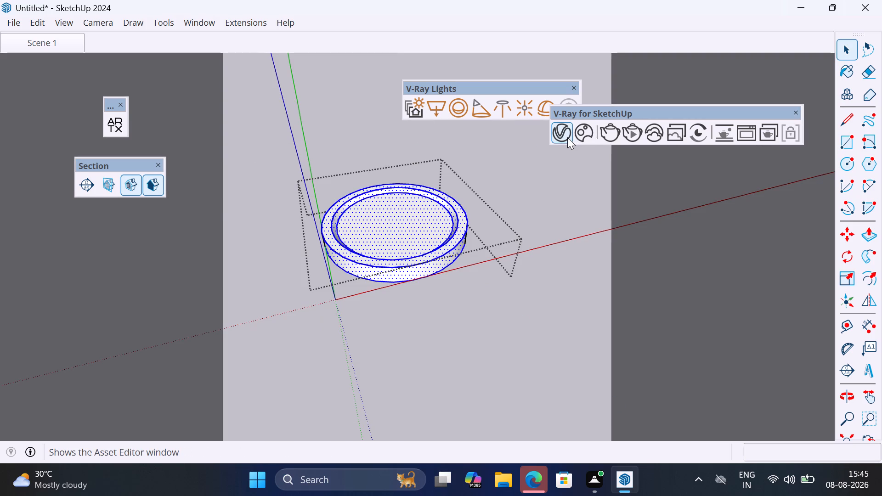
{"action": "left_click_drag", "start_coordinate": [403, 195], "coordinate": [672, 109]}
{"action": "left_click", "coordinate": [437, 134]}
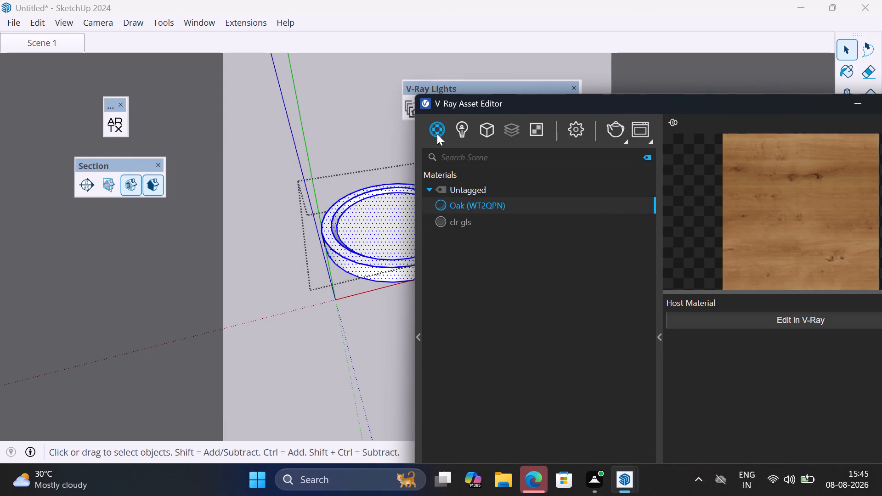
{"action": "right_click", "coordinate": [437, 134]}
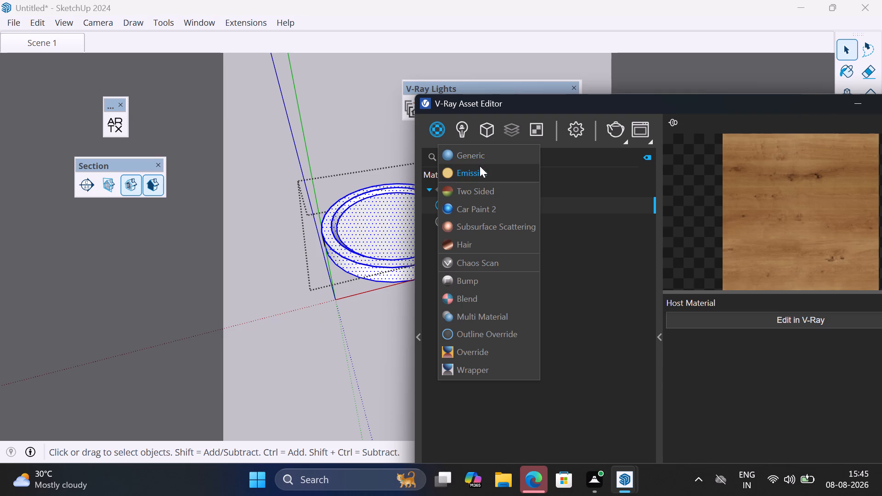
{"action": "left_click", "coordinate": [480, 167]}
Apply the Emissive material to the recessed circular face of the fixture.
{"action": "key", "text": "space"}
{"action": "left_click", "coordinate": [398, 227]}
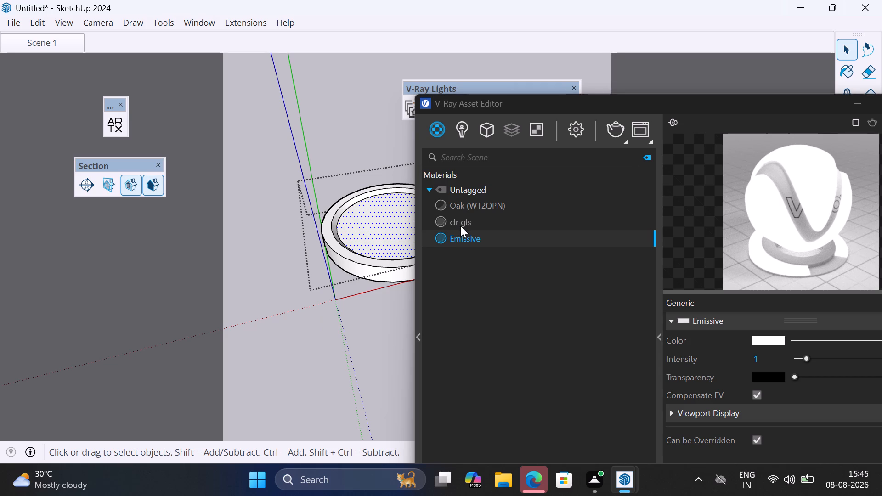
{"action": "right_click", "coordinate": [533, 237]}
{"action": "left_click", "coordinate": [580, 265]}
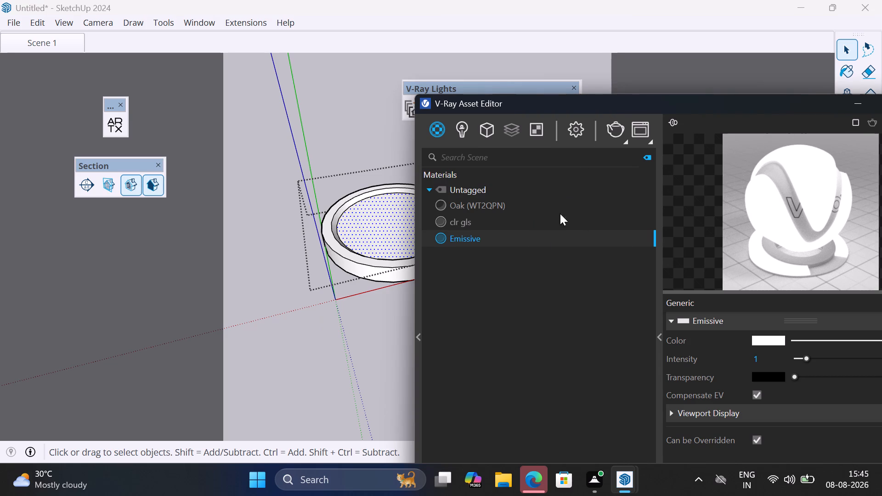
{"action": "right_click", "coordinate": [528, 237]}
{"action": "left_click", "coordinate": [575, 271]}
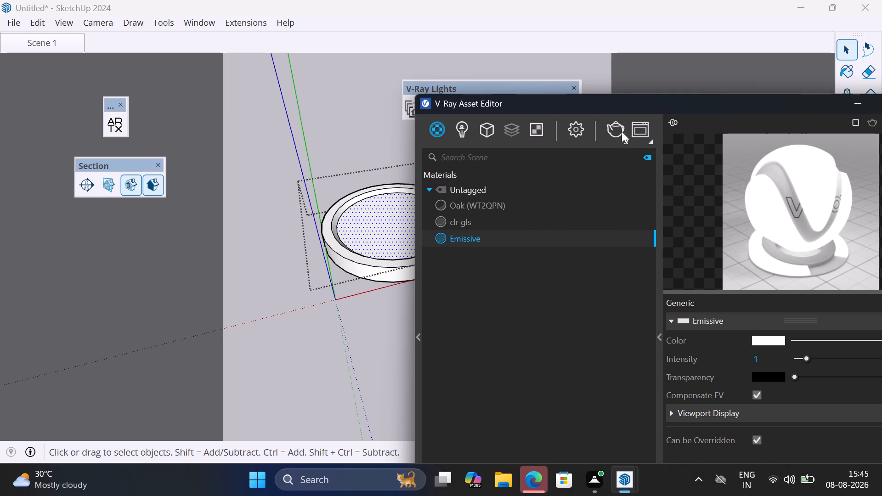
Run a brief V-Ray test render of the fixture, stop it, and close the render and asset windows and the group.
{"action": "left_click", "coordinate": [621, 132]}
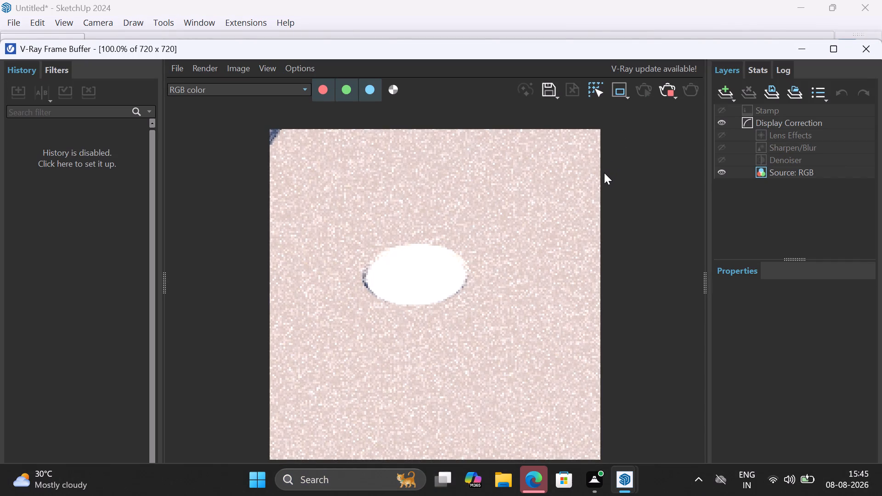
{"action": "left_click", "coordinate": [663, 90]}
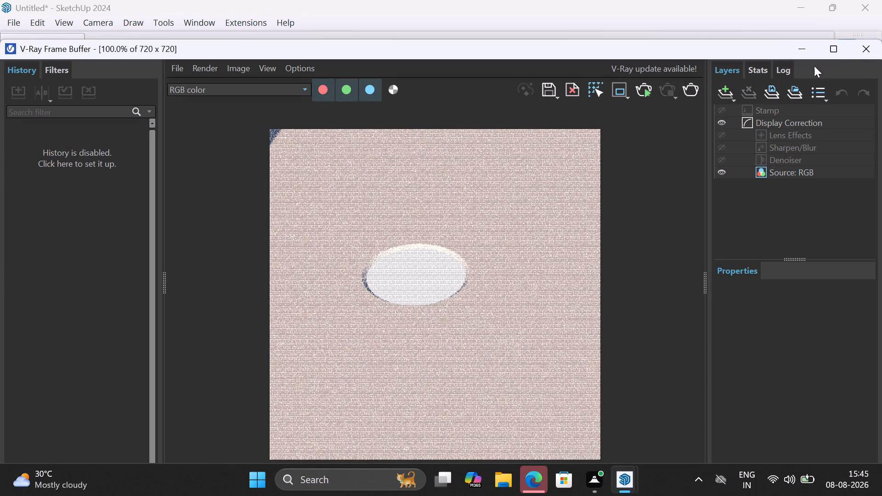
{"action": "left_click", "coordinate": [861, 54]}
{"action": "left_click", "coordinate": [709, 99]}
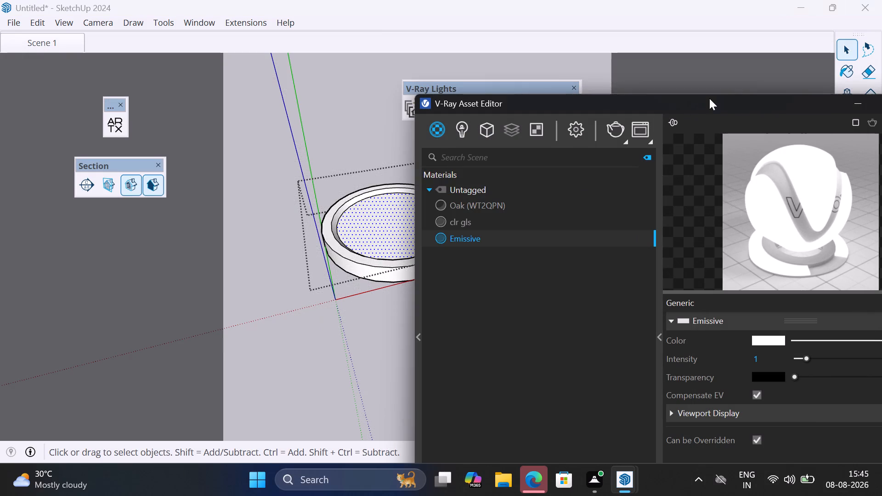
{"action": "left_click_drag", "start_coordinate": [703, 99], "coordinate": [503, 113]}
{"action": "left_click", "coordinate": [720, 116]}
{"action": "scroll", "coordinate": [466, 200], "scroll_direction": "down", "scroll_amount": 1}
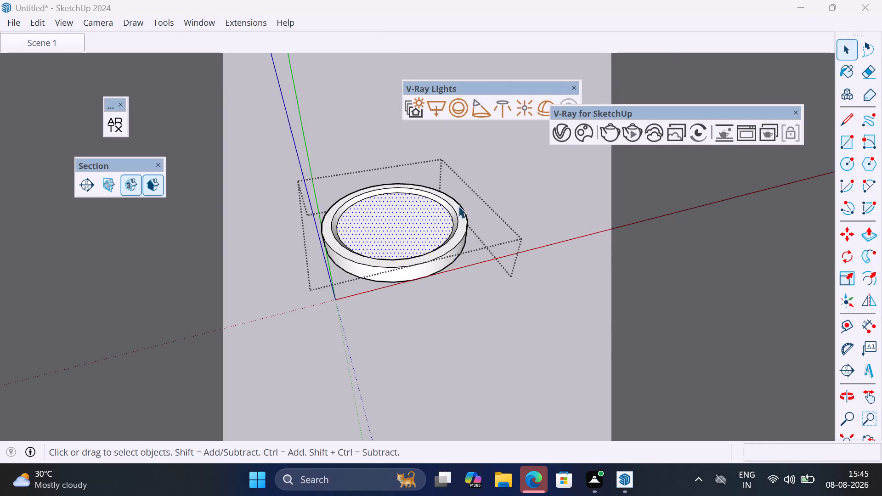
{"action": "scroll", "coordinate": [458, 206], "scroll_direction": "down", "scroll_amount": 4}
{"action": "left_click", "coordinate": [476, 298]}
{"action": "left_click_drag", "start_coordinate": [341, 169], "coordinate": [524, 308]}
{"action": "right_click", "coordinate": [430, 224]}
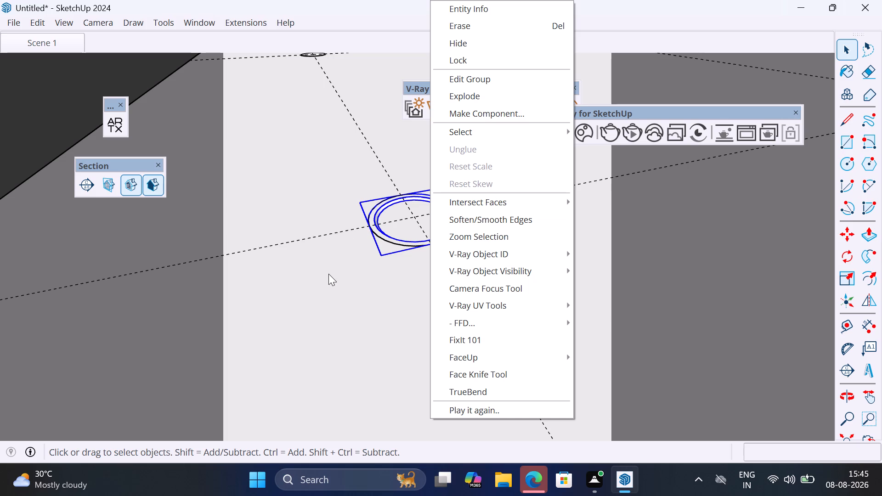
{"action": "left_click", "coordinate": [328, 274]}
Copy the recessed light fixture 4' 3" from its center to the center of the next hole in the same row.
{"action": "scroll", "coordinate": [413, 248], "scroll_direction": "down", "scroll_amount": 10}
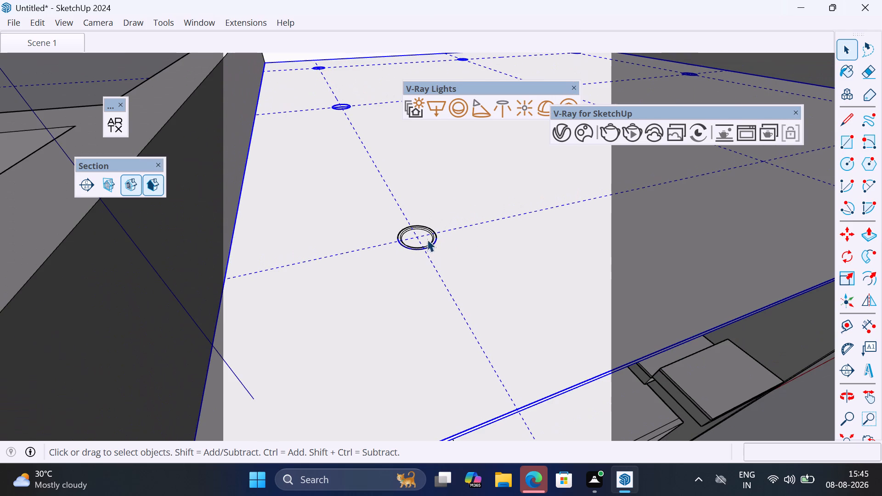
{"action": "left_click", "coordinate": [429, 235]}
{"action": "scroll", "coordinate": [423, 234], "scroll_direction": "up", "scroll_amount": 4}
{"action": "middle_click_drag", "start_coordinate": [423, 234], "coordinate": [409, 262]}
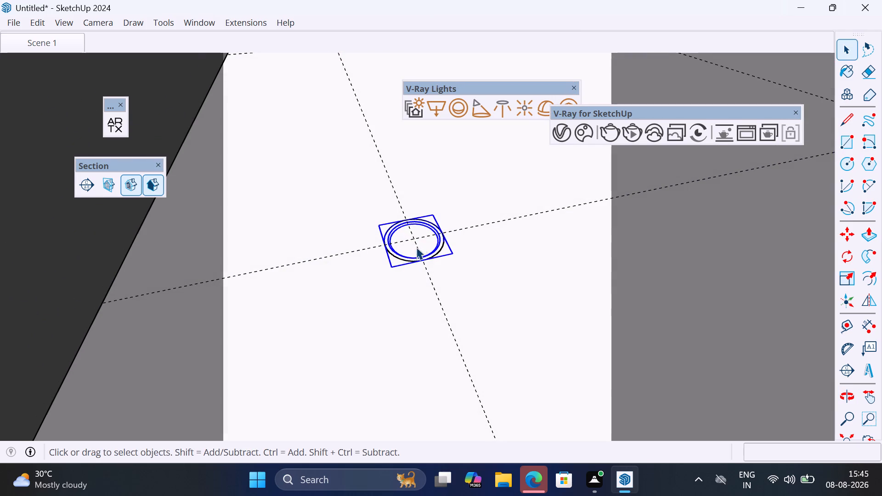
{"action": "key", "text": "m"}
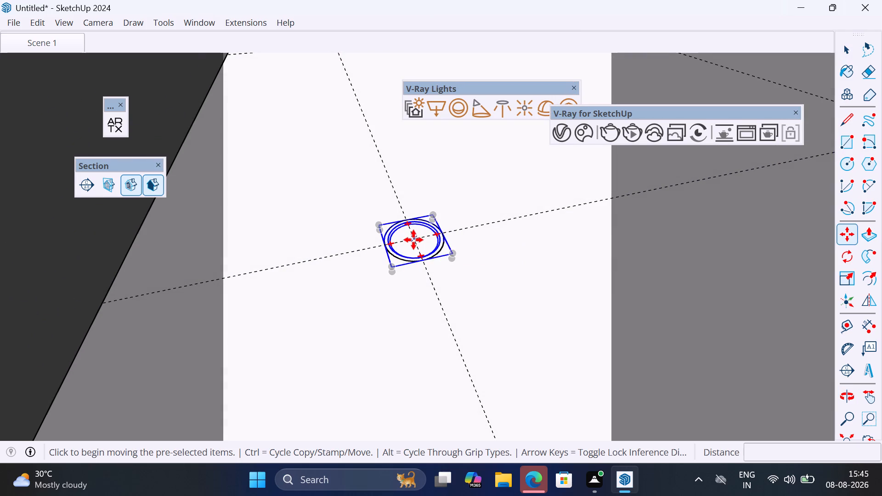
{"action": "left_click", "coordinate": [413, 240]}
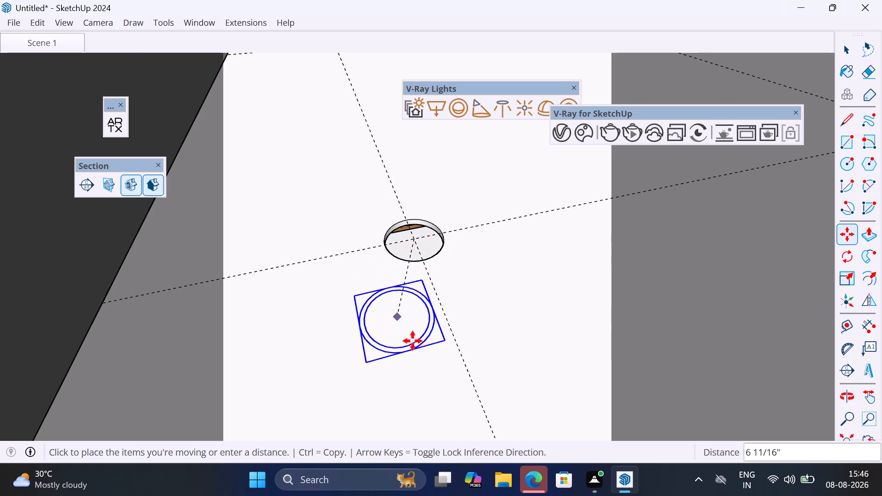
{"action": "scroll", "coordinate": [413, 342], "scroll_direction": "down", "scroll_amount": 12}
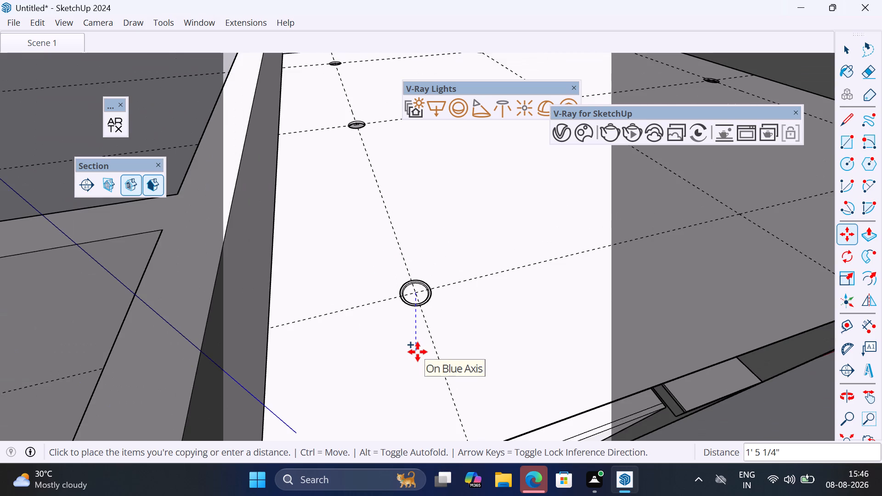
{"action": "scroll", "coordinate": [418, 352], "scroll_direction": "down", "scroll_amount": 6}
{"action": "scroll", "coordinate": [399, 169], "scroll_direction": "up", "scroll_amount": 5}
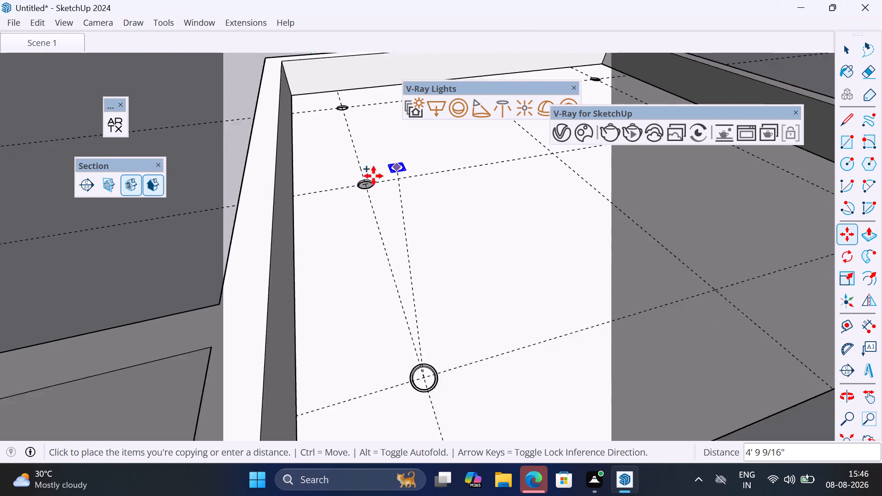
{"action": "scroll", "coordinate": [353, 186], "scroll_direction": "up", "scroll_amount": 19}
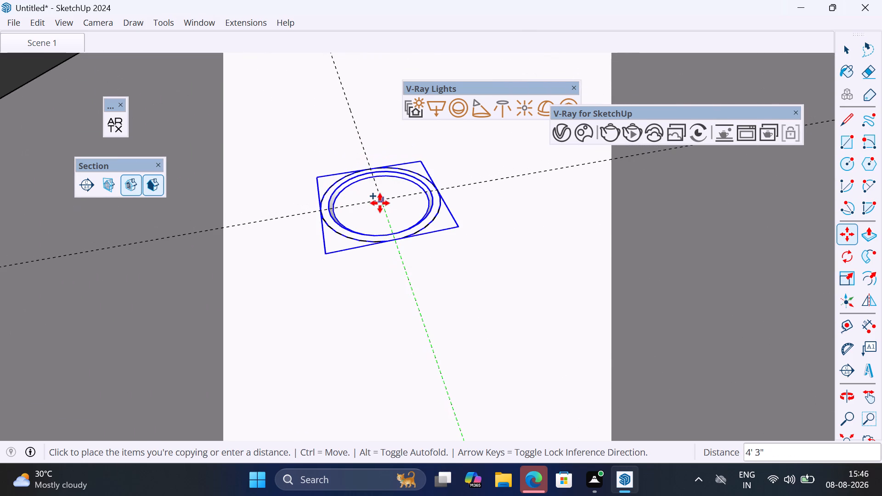
{"action": "left_click", "coordinate": [384, 201]}
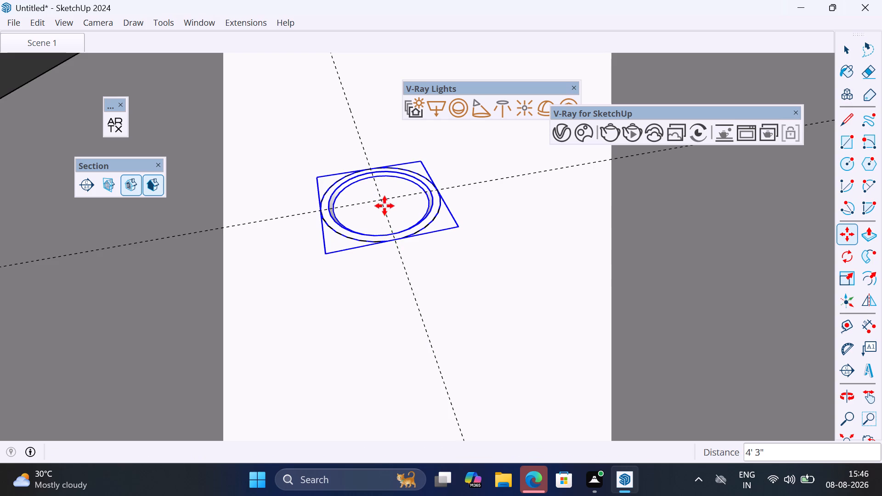
Array the fixture copy with *2 so the third hole in the row also gets a fixture.
{"action": "scroll", "coordinate": [404, 272], "scroll_direction": "down", "scroll_amount": 20}
{"action": "scroll", "coordinate": [398, 295], "scroll_direction": "down", "scroll_amount": 13}
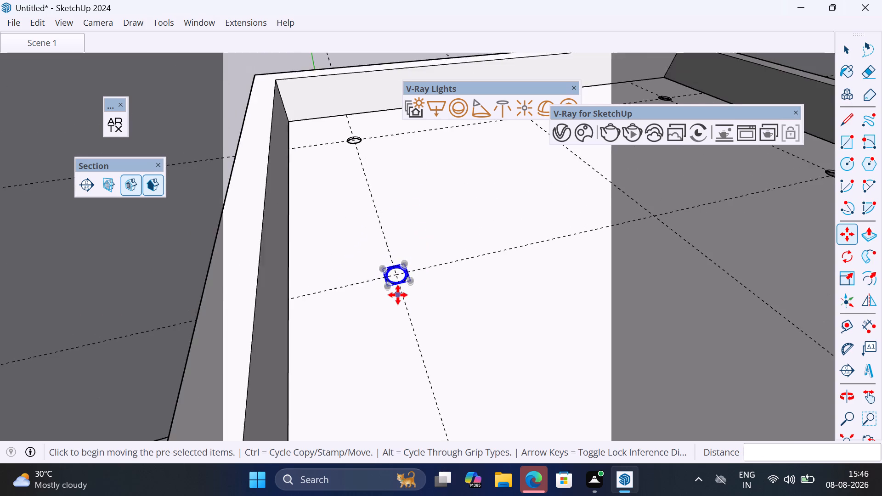
{"action": "scroll", "coordinate": [398, 295], "scroll_direction": "down", "scroll_amount": 20}
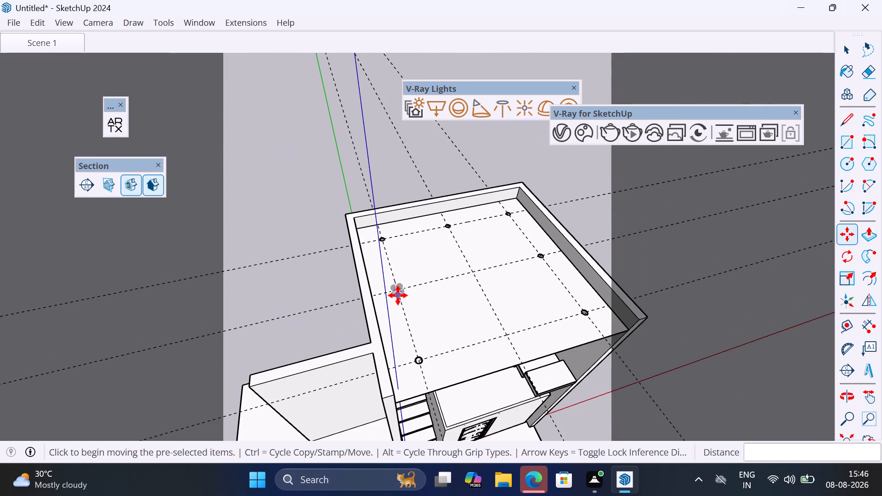
{"action": "key", "text": "shift+asterisk"}
{"action": "key", "text": "2"}
{"action": "key", "text": "Return"}
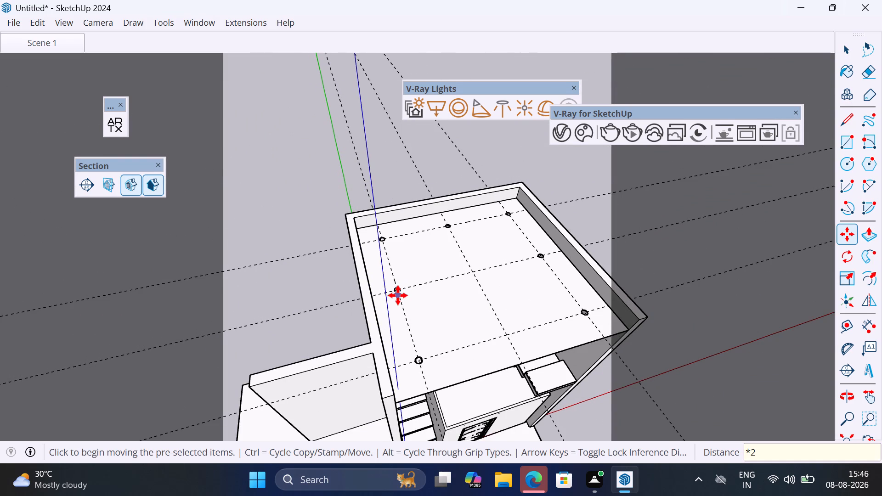
Select only the row's three fixtures and copy them 9' 3" across the panel onto the opposite row of holes.
{"action": "key", "text": "space"}
{"action": "left_click_drag", "start_coordinate": [336, 195], "coordinate": [454, 411]}
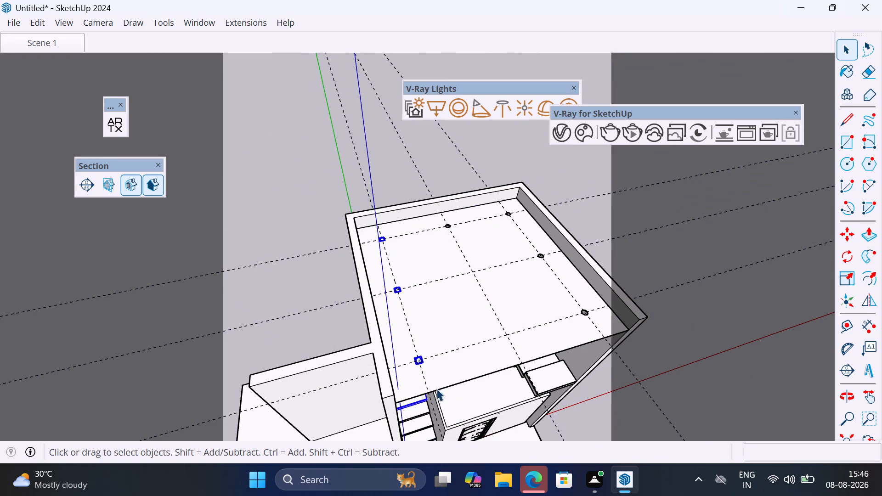
{"action": "scroll", "coordinate": [429, 371], "scroll_direction": "up", "scroll_amount": 3}
{"action": "middle_click_drag", "start_coordinate": [410, 367], "coordinate": [371, 241]}
{"action": "scroll", "coordinate": [371, 241], "scroll_direction": "down", "scroll_amount": 4}
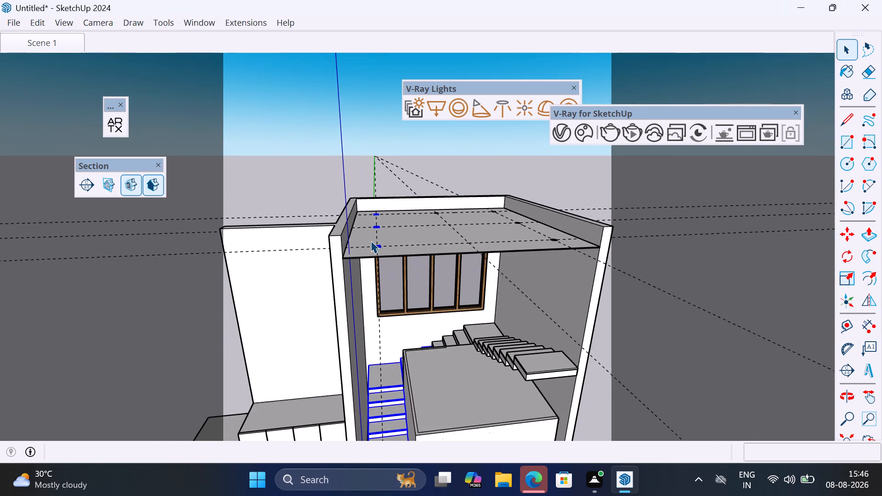
{"action": "left_click_drag", "start_coordinate": [354, 185], "coordinate": [390, 275]}
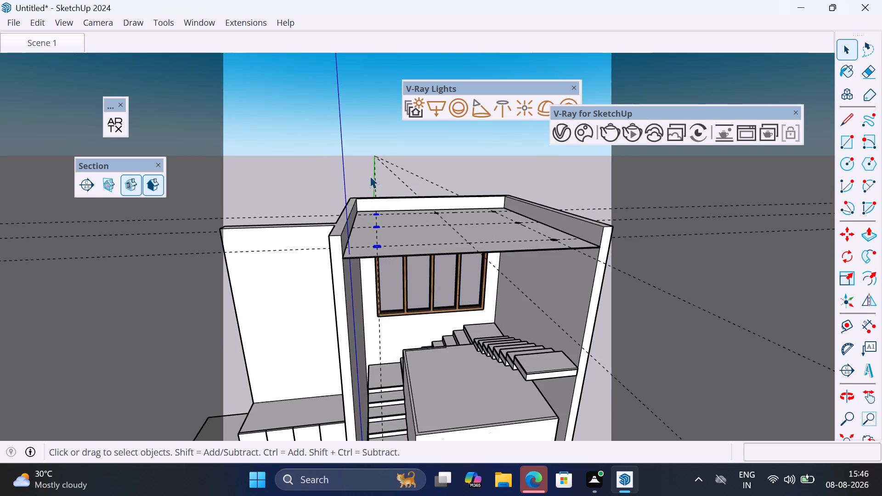
{"action": "left_click_drag", "start_coordinate": [366, 171], "coordinate": [394, 271]}
{"action": "scroll", "coordinate": [388, 252], "scroll_direction": "up", "scroll_amount": 6}
{"action": "middle_click_drag", "start_coordinate": [388, 252], "coordinate": [394, 327]}
{"action": "scroll", "coordinate": [374, 269], "scroll_direction": "up", "scroll_amount": 8}
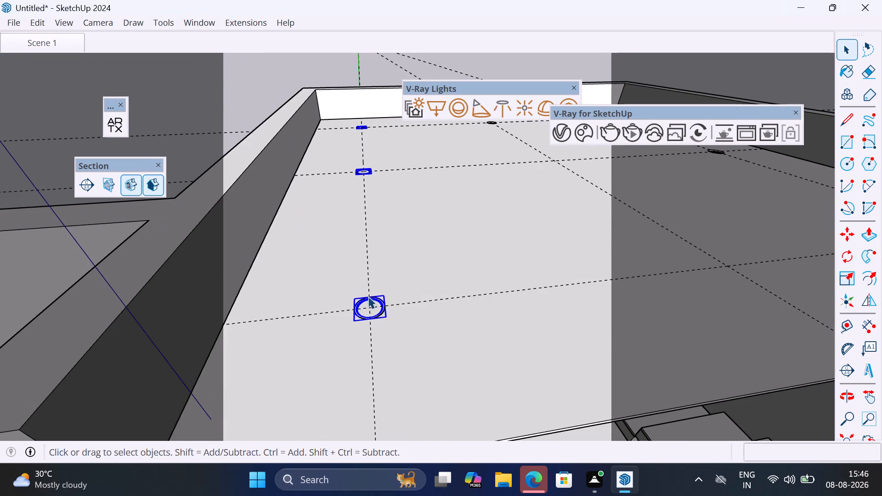
{"action": "key", "text": "m"}
{"action": "left_click", "coordinate": [370, 307]}
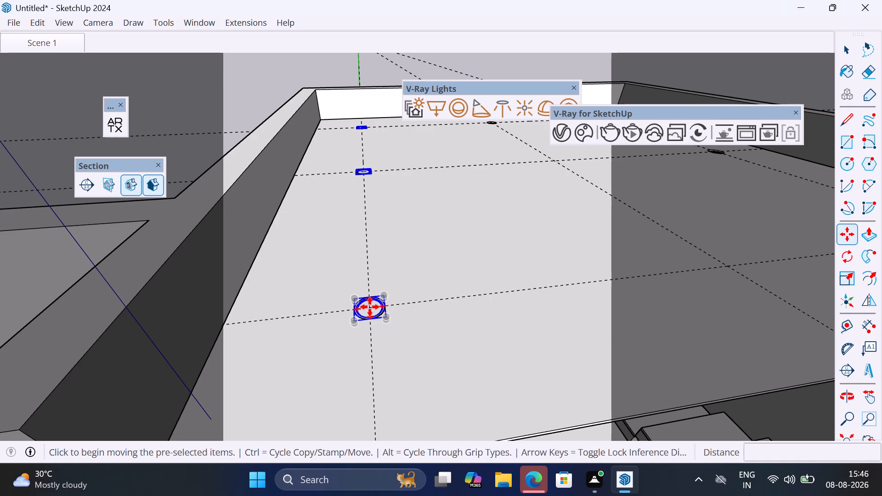
{"action": "scroll", "coordinate": [355, 311], "scroll_direction": "down", "scroll_amount": 14}
{"action": "scroll", "coordinate": [541, 266], "scroll_direction": "up", "scroll_amount": 5}
{"action": "scroll", "coordinate": [589, 275], "scroll_direction": "up", "scroll_amount": 4}
{"action": "middle_click_drag", "start_coordinate": [589, 274], "coordinate": [588, 324]}
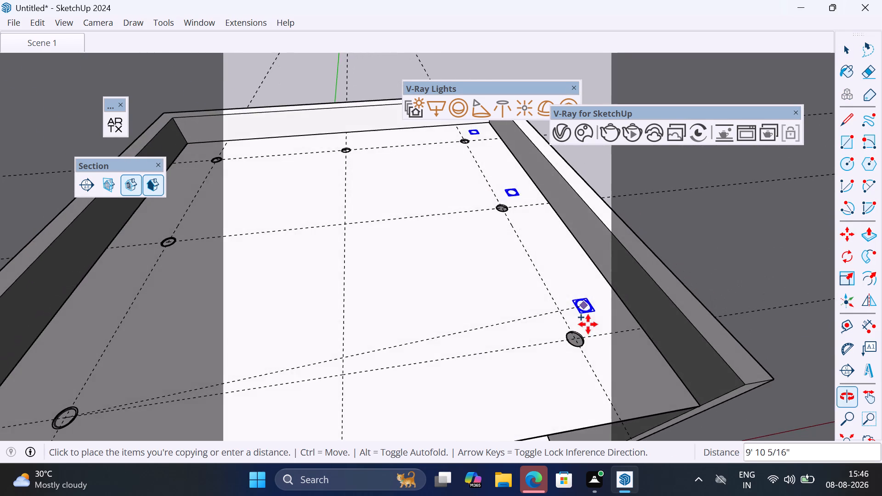
{"action": "scroll", "coordinate": [567, 338], "scroll_direction": "up", "scroll_amount": 10}
{"action": "left_click", "coordinate": [581, 338]}
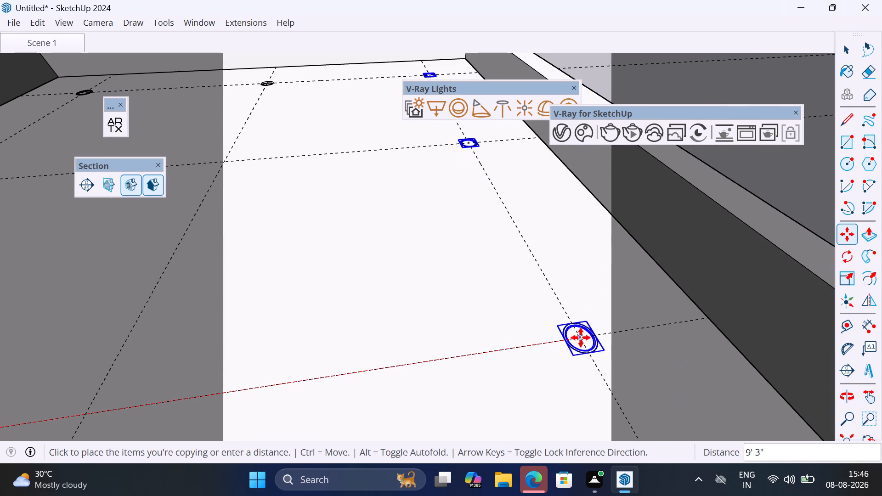
Divide the copy distance with /2 to add a row of three fixtures midway between the two outer rows.
{"action": "scroll", "coordinate": [590, 345], "scroll_direction": "down", "scroll_amount": 16}
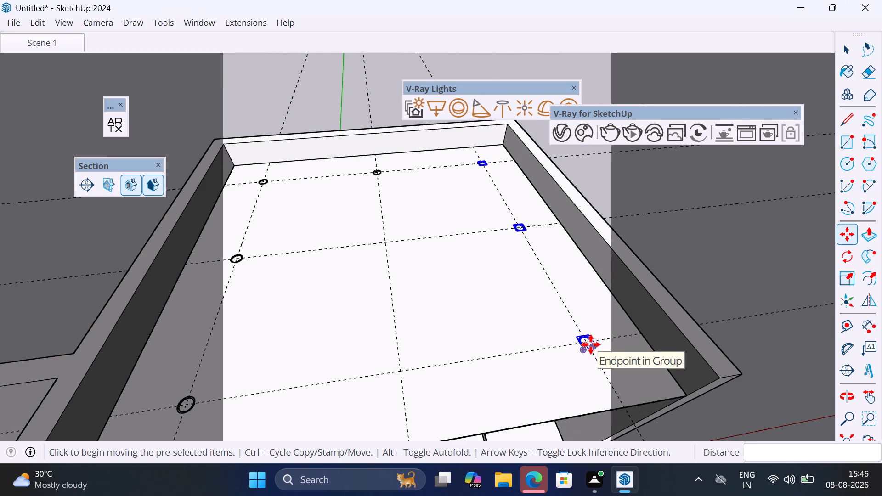
{"action": "key", "text": "slash"}
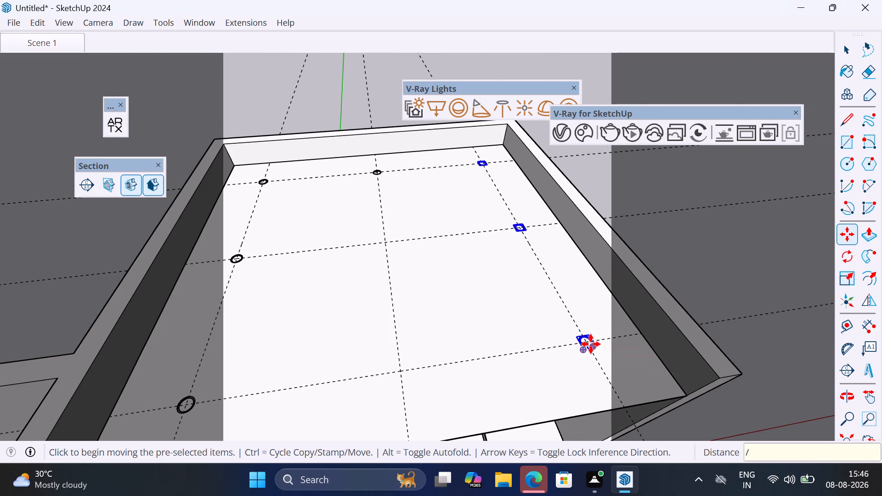
{"action": "key", "text": "2"}
{"action": "key", "text": "Return"}
{"action": "key", "text": "space"}
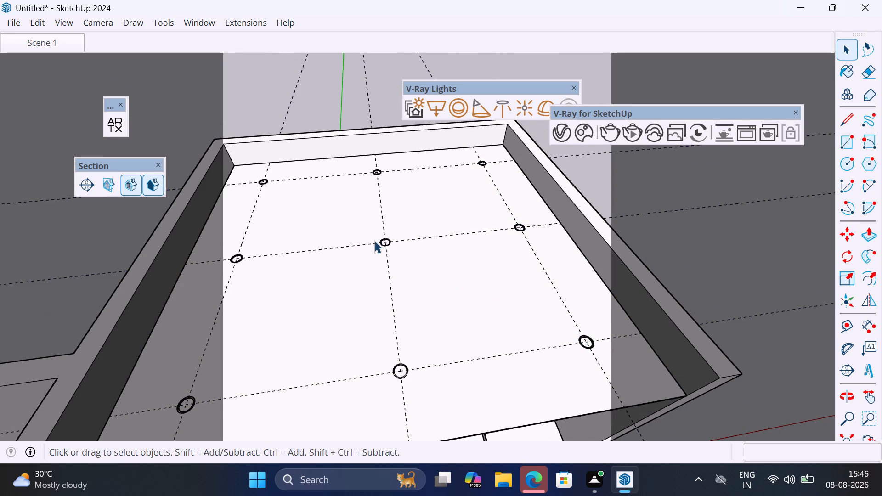
Delete the two middle-row fixtures that sit where the ceiling panel has no holes.
{"action": "left_click_drag", "start_coordinate": [357, 226], "coordinate": [435, 394]}
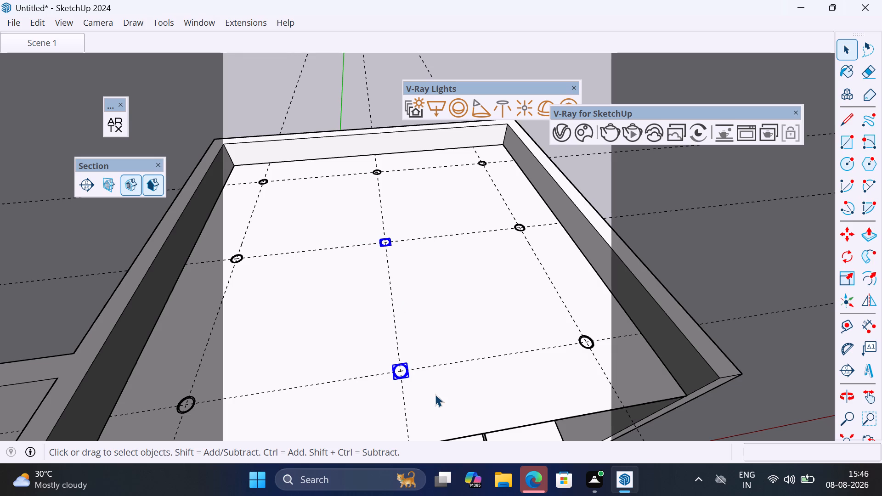
{"action": "key", "text": "Delete"}
Select the seven remaining fixtures together with the ceiling panel and its guides, and make them one group.
{"action": "scroll", "coordinate": [462, 326], "scroll_direction": "down", "scroll_amount": 5}
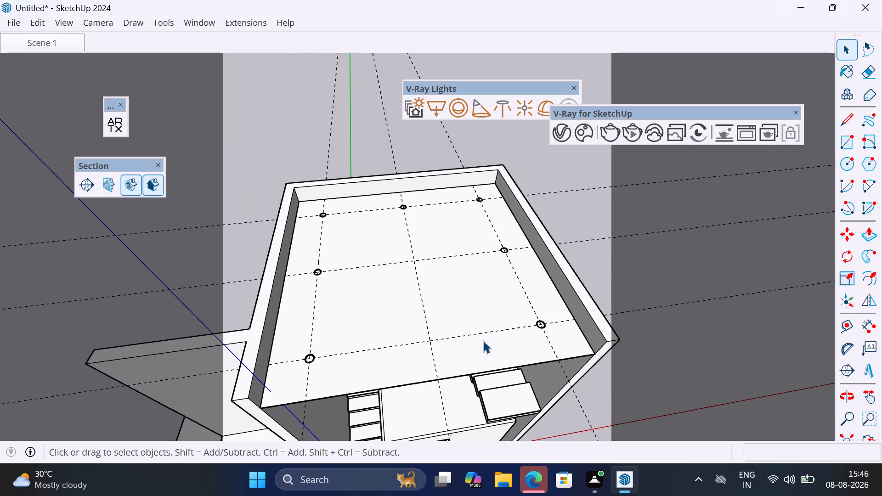
{"action": "middle_click_drag", "start_coordinate": [480, 341], "coordinate": [467, 329]}
{"action": "scroll", "coordinate": [347, 240], "scroll_direction": "down", "scroll_amount": 1}
{"action": "middle_click_drag", "start_coordinate": [358, 342], "coordinate": [351, 162]}
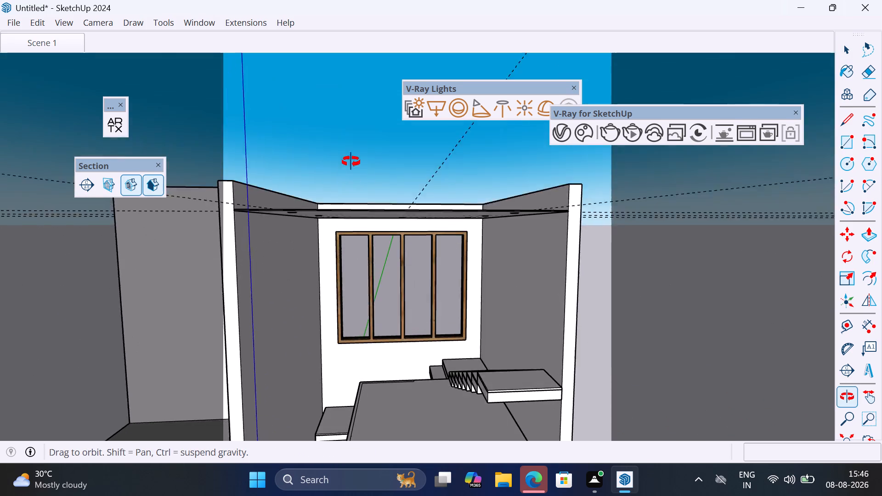
{"action": "middle_click_drag", "start_coordinate": [351, 162], "coordinate": [352, 160]}
{"action": "left_click_drag", "start_coordinate": [263, 161], "coordinate": [387, 237]}
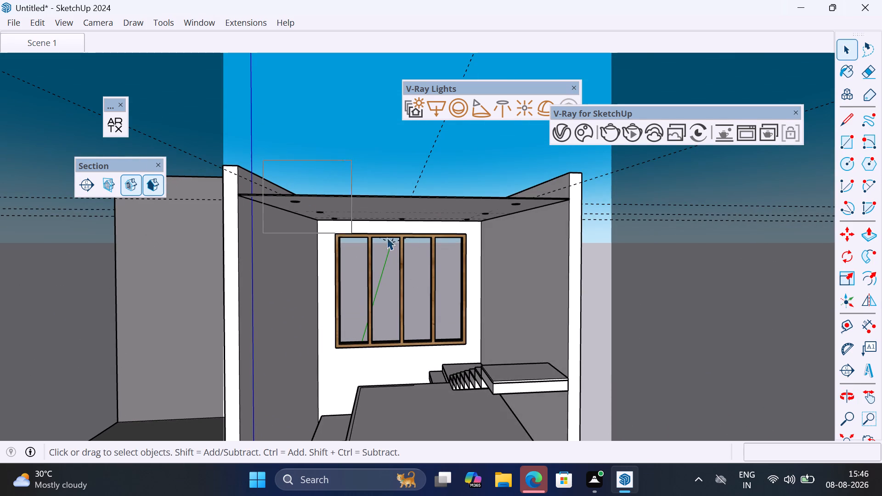
{"action": "left_click_drag", "start_coordinate": [387, 237], "coordinate": [542, 253]}
{"action": "middle_click_drag", "start_coordinate": [482, 189], "coordinate": [458, 286]}
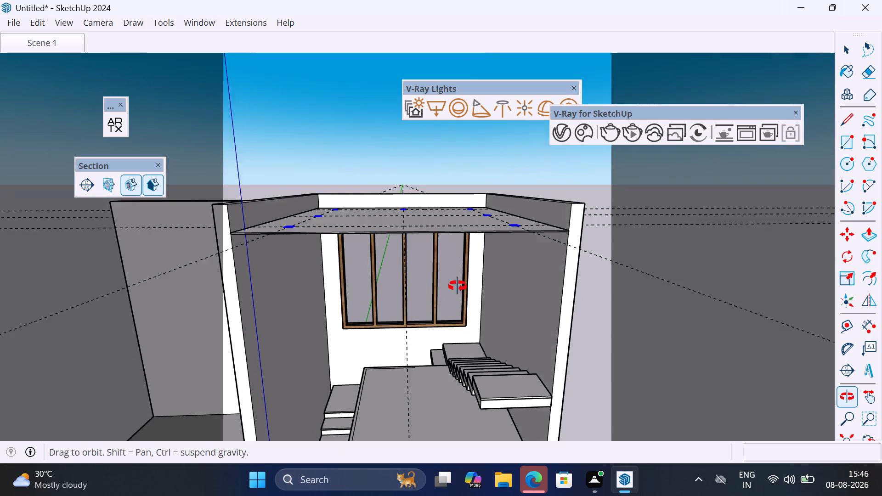
{"action": "middle_click_drag", "start_coordinate": [458, 286], "coordinate": [448, 316]}
{"action": "left_click", "coordinate": [435, 254], "text": "ctrl"}
{"action": "right_click", "coordinate": [435, 254]}
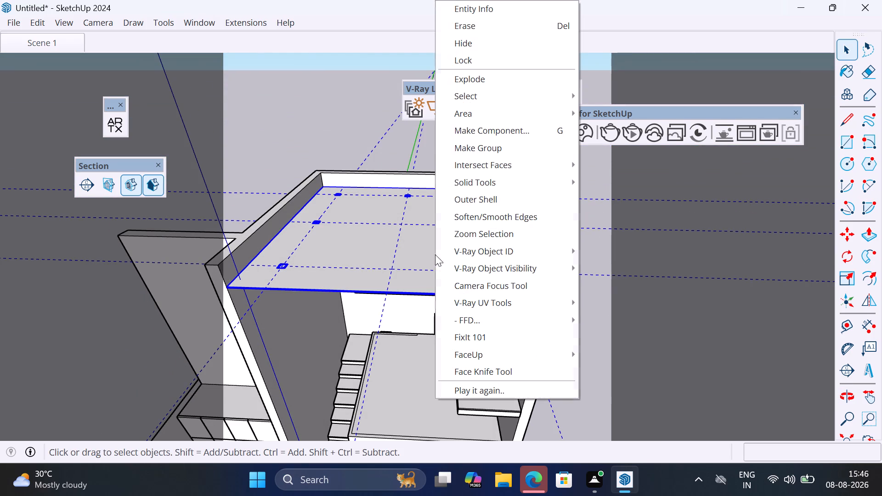
{"action": "left_click", "coordinate": [485, 146]}
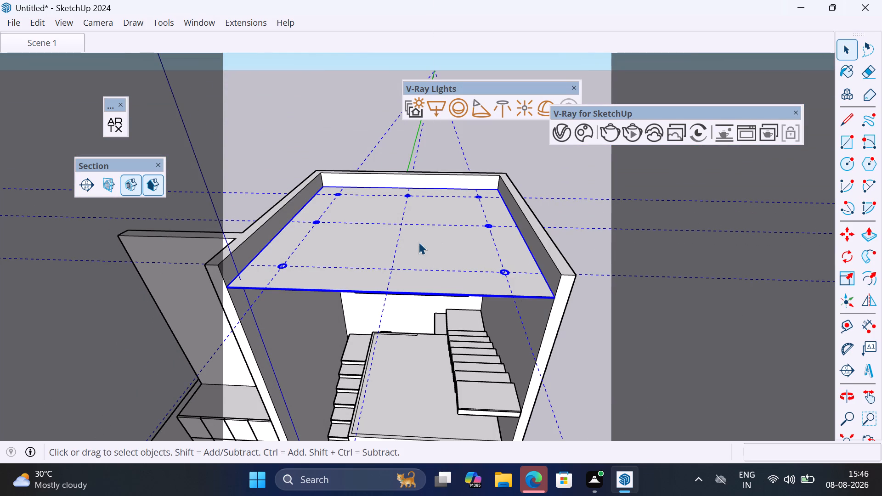
Flip the ceiling and lights group about its horizontal plane.
{"action": "left_click", "coordinate": [869, 298]}
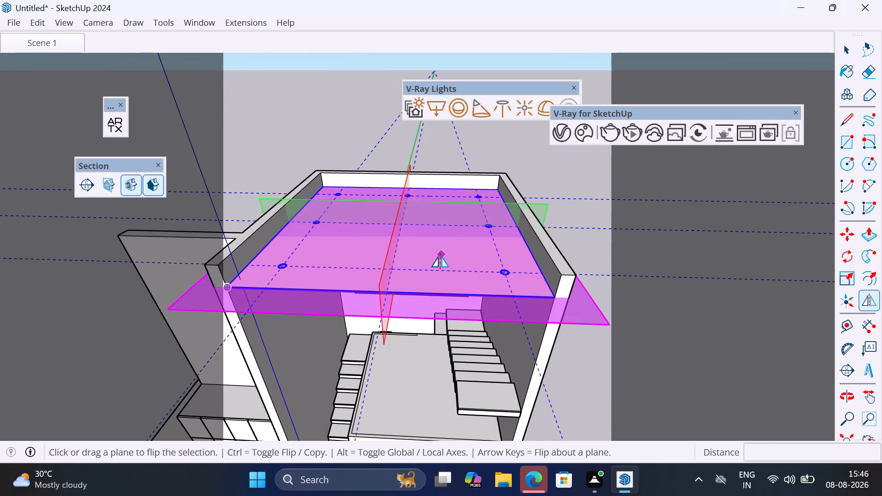
{"action": "left_click", "coordinate": [440, 256]}
{"action": "middle_click_drag", "start_coordinate": [446, 282], "coordinate": [484, 108]}
{"action": "key", "text": "space"}
Face the stairwell from the front and set the V-Ray SunLight intensity to 0 in the Asset Editor.
{"action": "scroll", "coordinate": [557, 240], "scroll_direction": "down", "scroll_amount": 2}
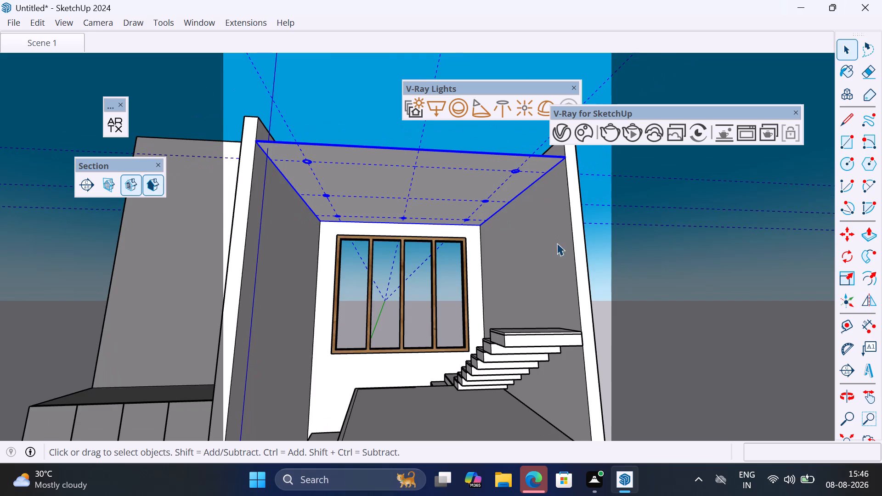
{"action": "scroll", "coordinate": [557, 243], "scroll_direction": "down", "scroll_amount": 2}
{"action": "middle_click_drag", "start_coordinate": [549, 241], "coordinate": [528, 202]}
{"action": "scroll", "coordinate": [448, 195], "scroll_direction": "down", "scroll_amount": 4}
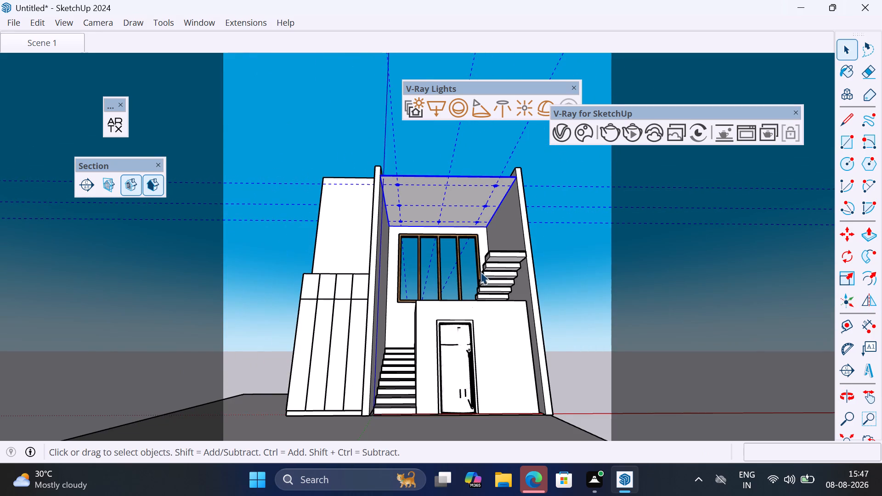
{"action": "scroll", "coordinate": [481, 257], "scroll_direction": "up", "scroll_amount": 2}
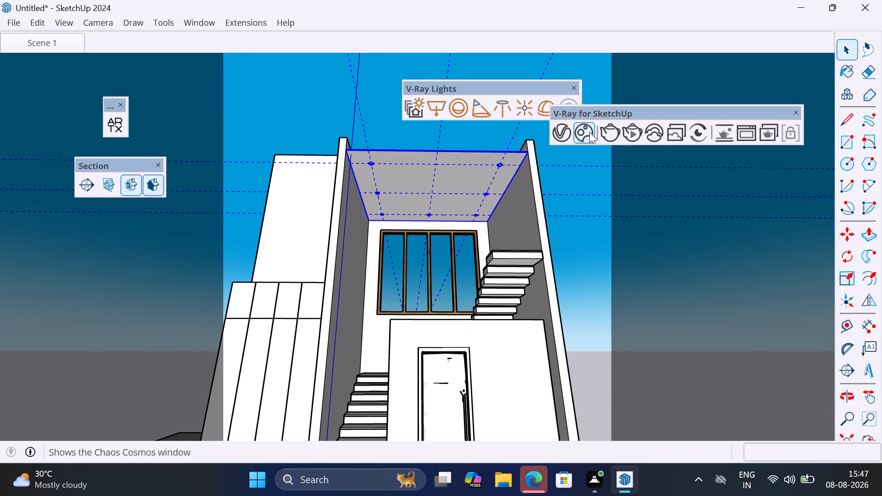
{"action": "left_click", "coordinate": [568, 135]}
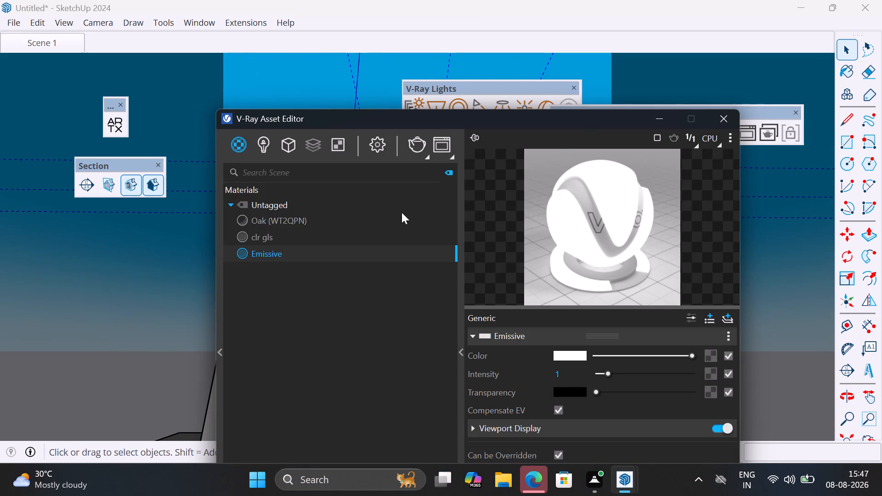
{"action": "left_click", "coordinate": [262, 141]}
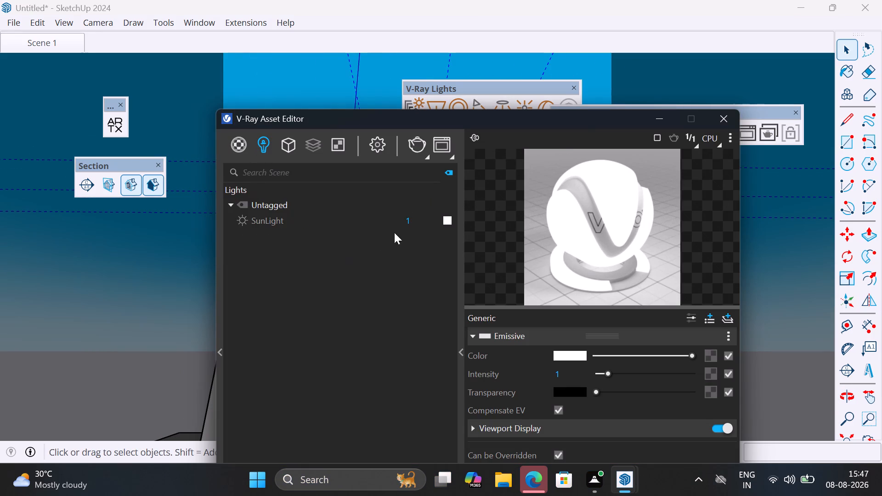
{"action": "left_click_drag", "start_coordinate": [413, 224], "coordinate": [382, 215]}
{"action": "key", "text": "0"}
{"action": "key", "text": "Return"}
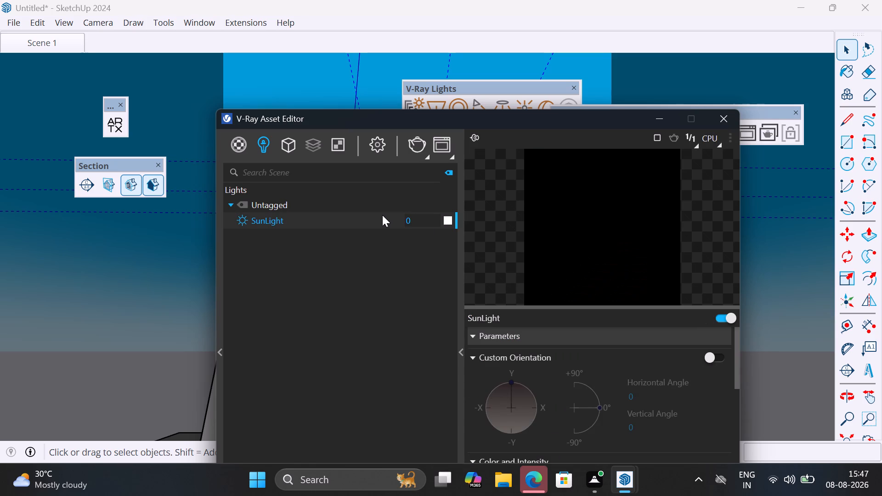
Start an interactive V-Ray render of the stairwell and show it in the V-Ray Frame Buffer.
{"action": "left_click", "coordinate": [428, 156]}
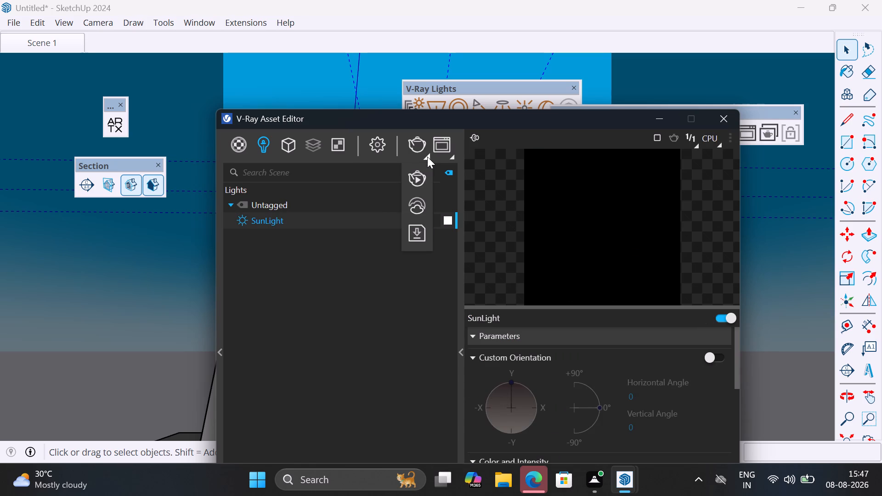
{"action": "left_click", "coordinate": [418, 181]}
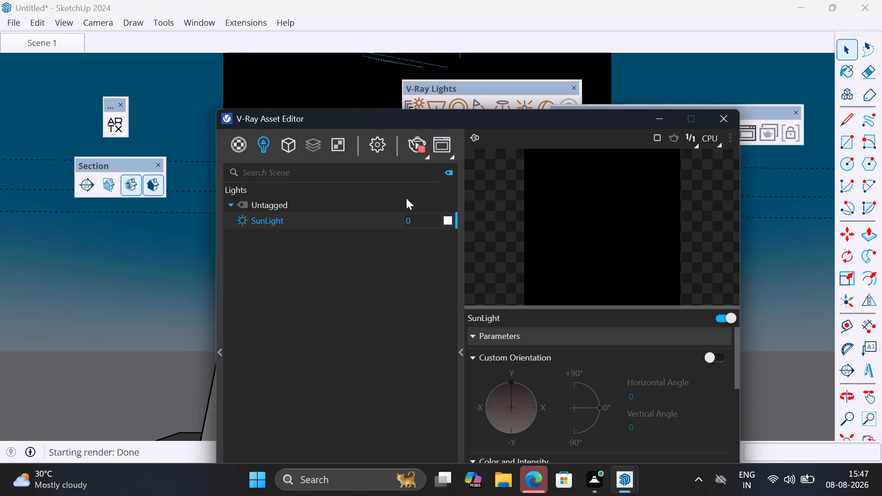
{"action": "left_click", "coordinate": [441, 146]}
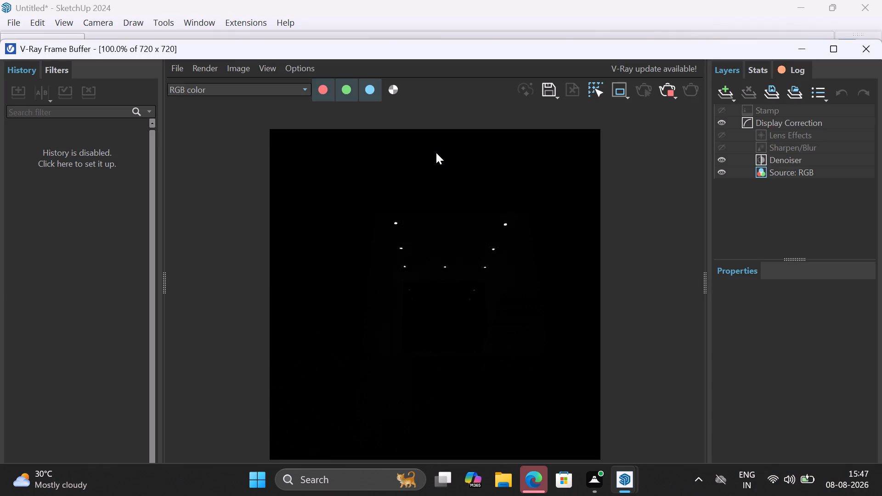
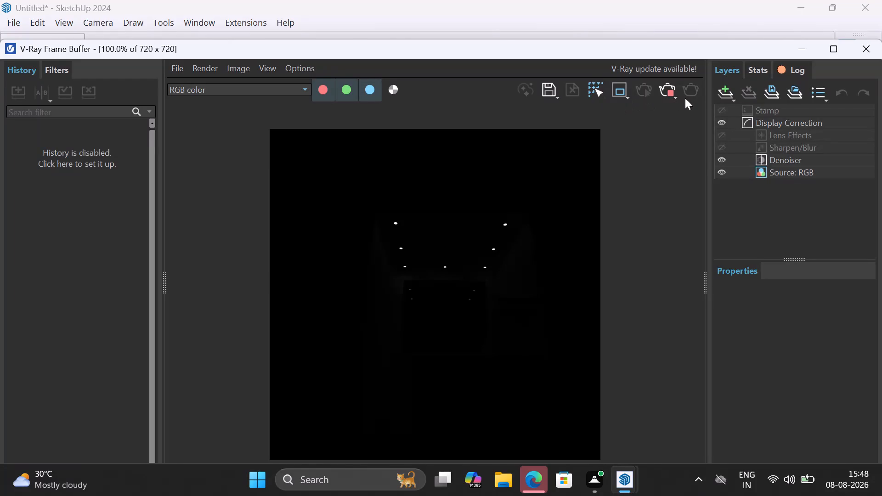
Stop the interactive V-Ray render and return to the Scene 1 view with the V-Ray windows closed.
{"action": "left_click", "coordinate": [671, 92]}
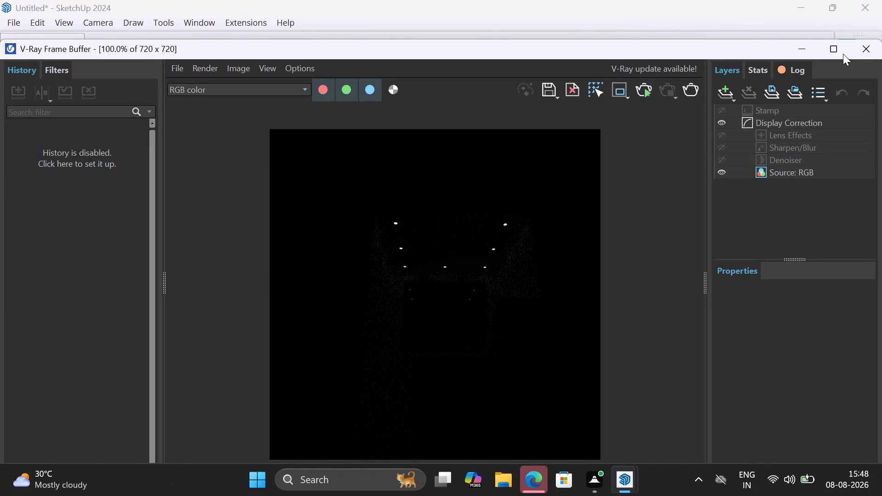
{"action": "left_click", "coordinate": [867, 45]}
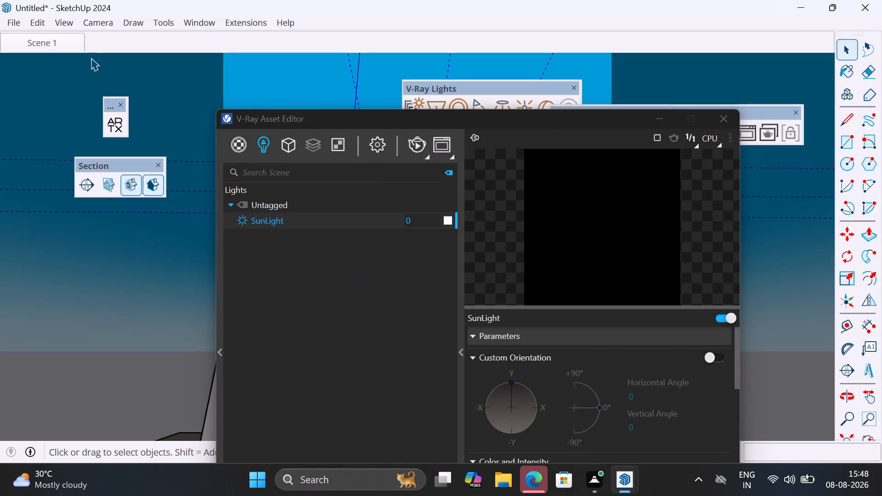
{"action": "left_click", "coordinate": [54, 44]}
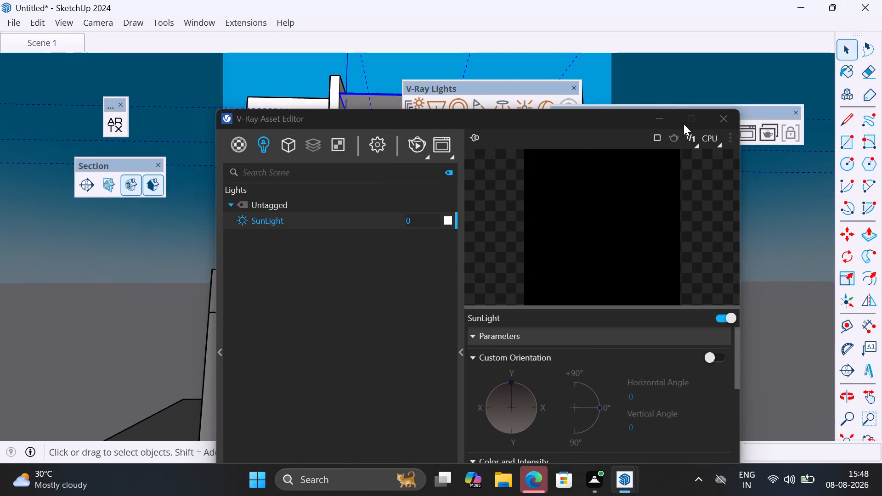
{"action": "left_click", "coordinate": [715, 123]}
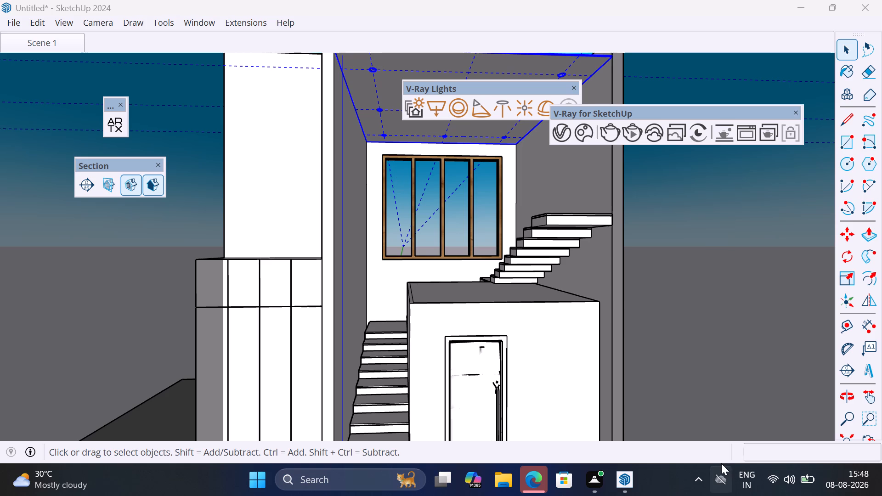
Examine the ceiling panel, its recessed lights and the open top of the stairwell from several angles.
{"action": "scroll", "coordinate": [724, 462], "scroll_direction": "up", "scroll_amount": 1}
{"action": "scroll", "coordinate": [349, 316], "scroll_direction": "down", "scroll_amount": 3}
{"action": "scroll", "coordinate": [430, 150], "scroll_direction": "up", "scroll_amount": 3}
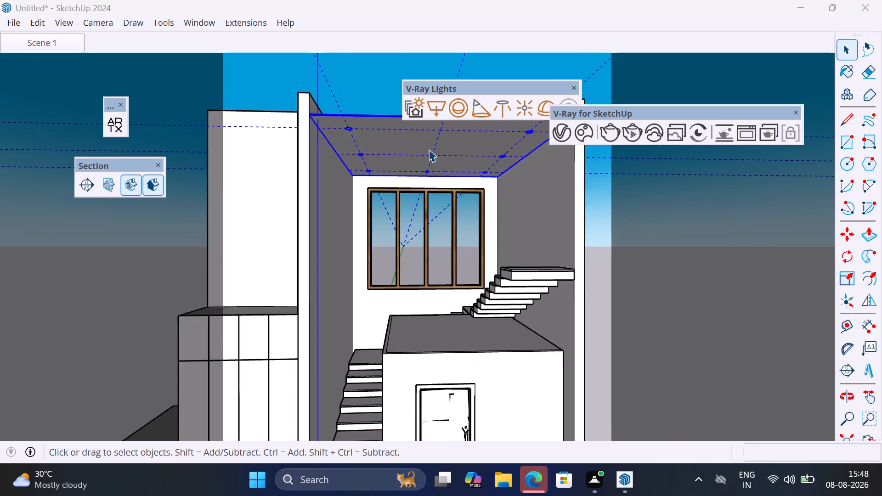
{"action": "scroll", "coordinate": [404, 188], "scroll_direction": "down", "scroll_amount": 5}
{"action": "scroll", "coordinate": [403, 180], "scroll_direction": "up", "scroll_amount": 11}
{"action": "middle_click_drag", "start_coordinate": [393, 192], "coordinate": [395, 143]}
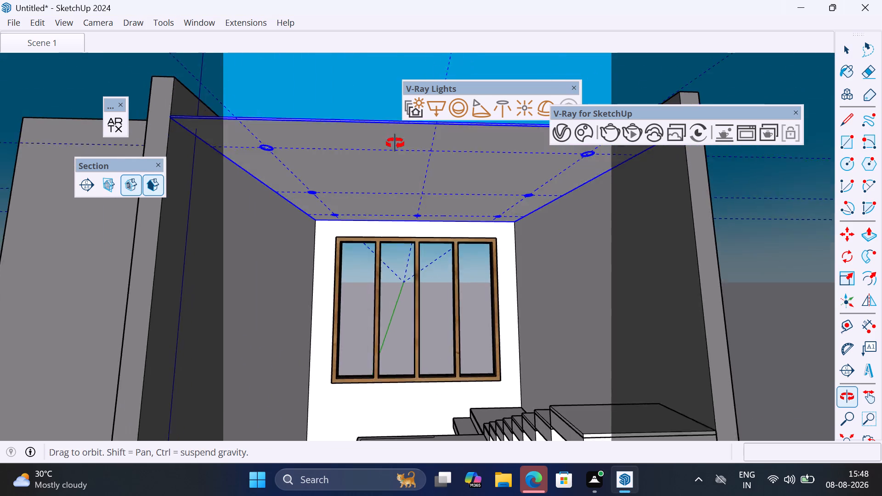
{"action": "middle_click_drag", "start_coordinate": [395, 143], "coordinate": [400, 117]}
{"action": "scroll", "coordinate": [395, 145], "scroll_direction": "down", "scroll_amount": 3}
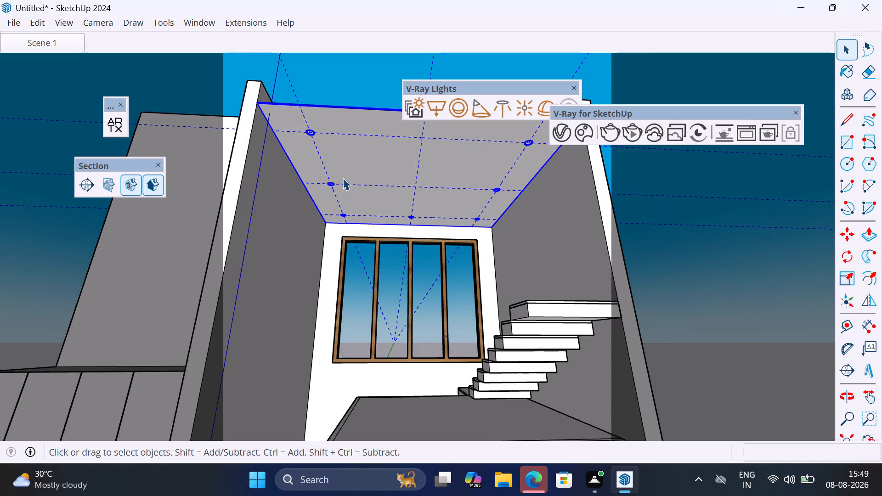
{"action": "middle_click_drag", "start_coordinate": [343, 178], "coordinate": [343, 239]}
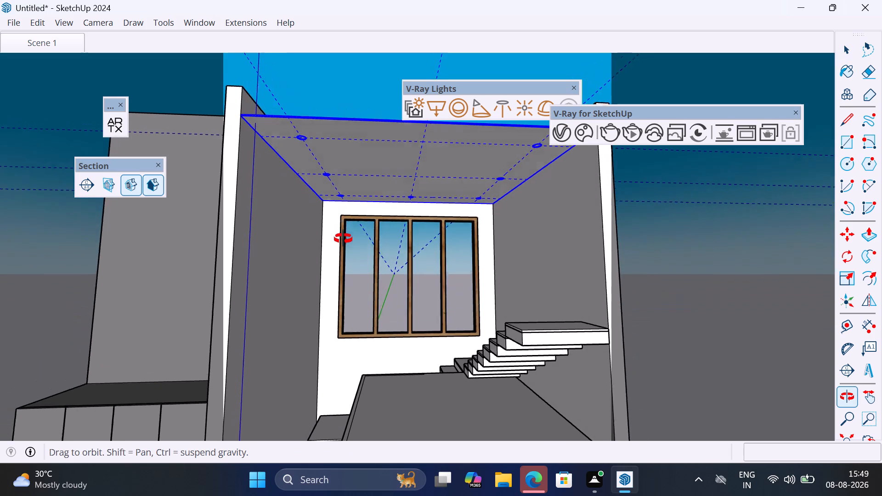
{"action": "middle_click_drag", "start_coordinate": [343, 239], "coordinate": [343, 243]}
{"action": "scroll", "coordinate": [300, 166], "scroll_direction": "up", "scroll_amount": 3}
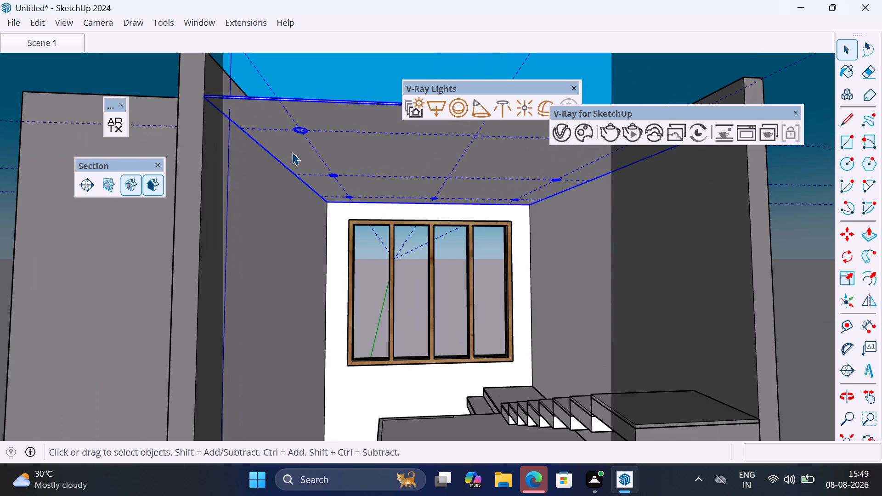
{"action": "scroll", "coordinate": [296, 144], "scroll_direction": "up", "scroll_amount": 3}
{"action": "middle_click_drag", "start_coordinate": [296, 142], "coordinate": [310, 118]}
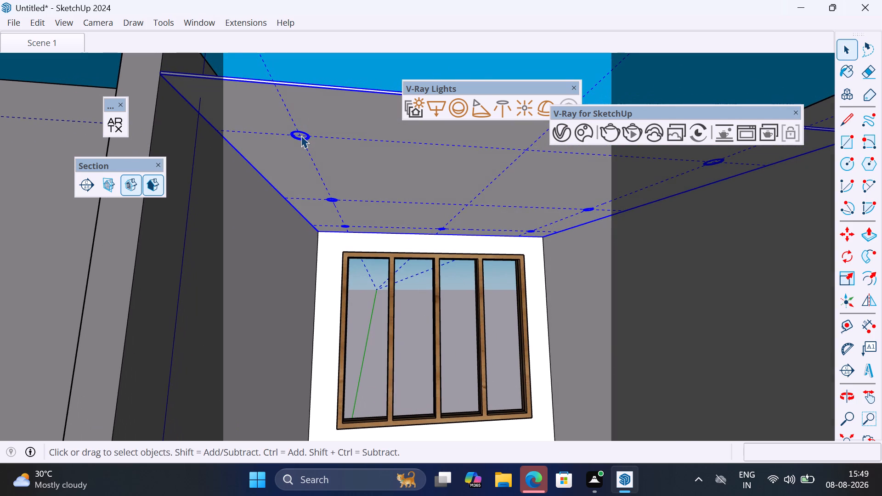
{"action": "scroll", "coordinate": [301, 135], "scroll_direction": "up", "scroll_amount": 4}
{"action": "scroll", "coordinate": [312, 147], "scroll_direction": "down", "scroll_amount": 5}
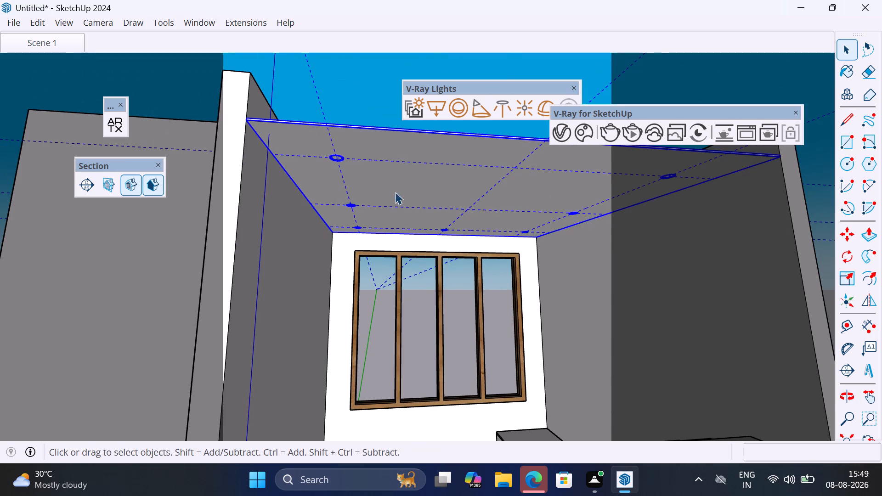
{"action": "middle_click_drag", "start_coordinate": [367, 182], "coordinate": [357, 146]}
{"action": "scroll", "coordinate": [357, 146], "scroll_direction": "down", "scroll_amount": 2}
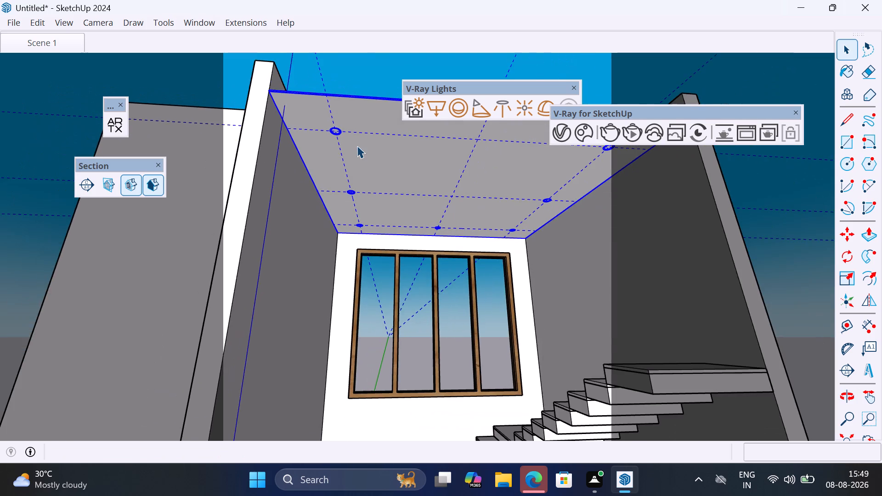
{"action": "scroll", "coordinate": [401, 165], "scroll_direction": "down", "scroll_amount": 4}
{"action": "middle_click_drag", "start_coordinate": [467, 205], "coordinate": [348, 307]}
{"action": "scroll", "coordinate": [348, 307], "scroll_direction": "down", "scroll_amount": 5}
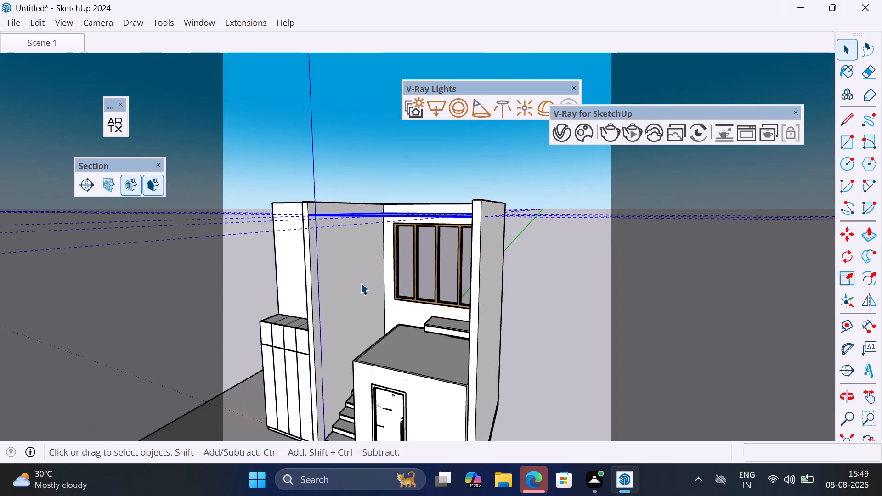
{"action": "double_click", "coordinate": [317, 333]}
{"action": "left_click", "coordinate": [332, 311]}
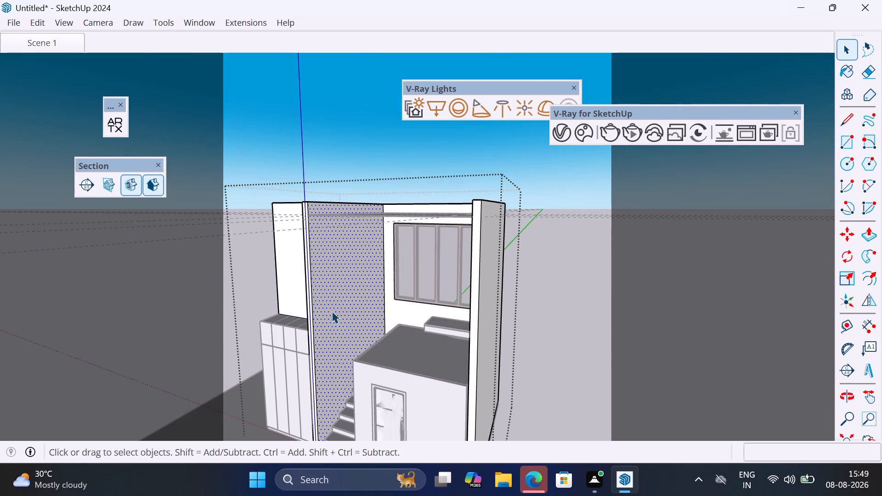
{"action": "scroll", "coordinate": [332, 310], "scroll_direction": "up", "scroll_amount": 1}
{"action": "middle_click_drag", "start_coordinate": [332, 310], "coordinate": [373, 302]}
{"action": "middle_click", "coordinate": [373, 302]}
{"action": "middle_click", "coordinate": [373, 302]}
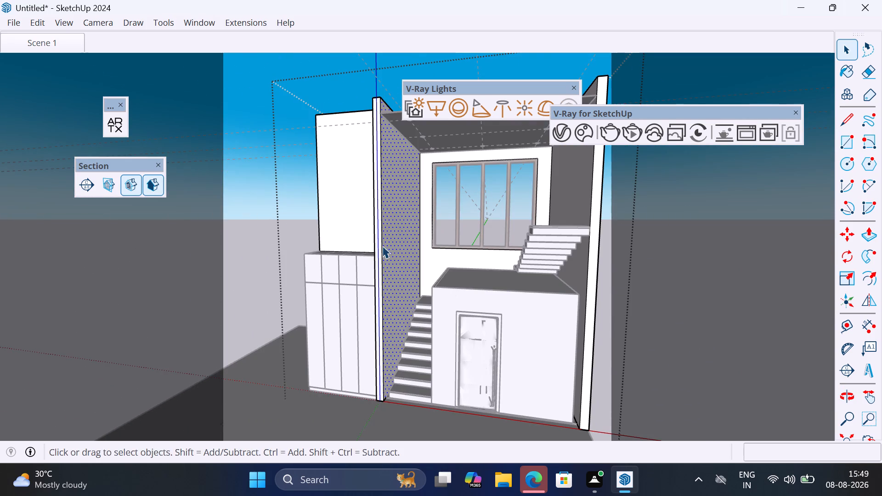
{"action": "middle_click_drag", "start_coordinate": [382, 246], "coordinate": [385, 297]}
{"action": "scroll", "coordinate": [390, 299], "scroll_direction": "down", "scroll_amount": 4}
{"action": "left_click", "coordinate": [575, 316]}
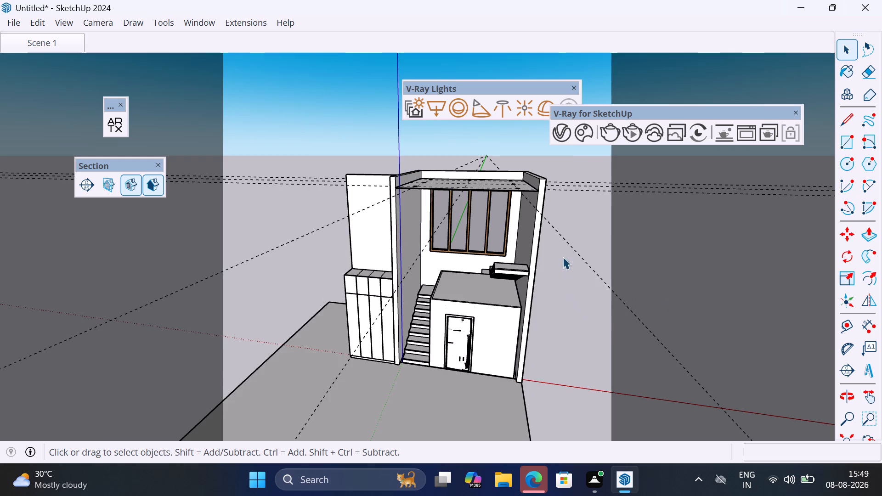
In a new group, draw a 12' 3" by 11' 6" rectangle covering the open top of the stairwell between its walls.
{"action": "right_click", "coordinate": [563, 257]}
{"action": "left_click", "coordinate": [594, 301]}
{"action": "middle_click_drag", "start_coordinate": [465, 223], "coordinate": [514, 324]}
{"action": "key", "text": "r"}
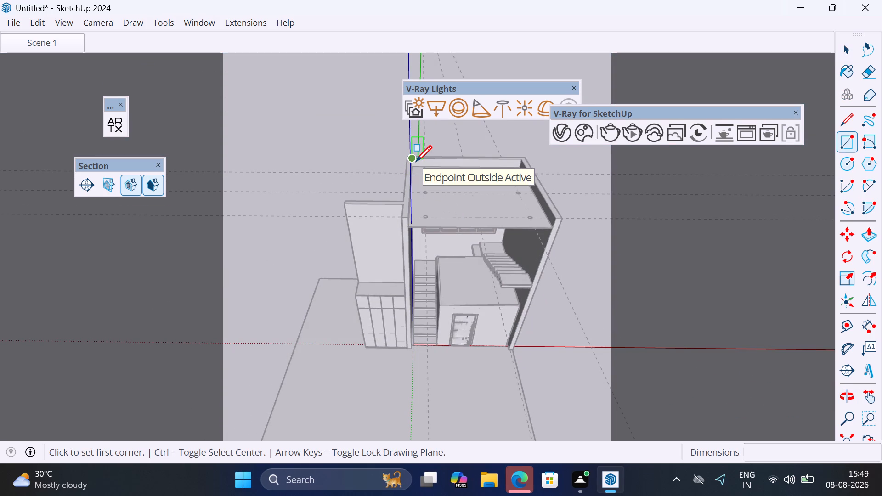
{"action": "left_click", "coordinate": [416, 161]}
{"action": "left_click", "coordinate": [554, 223]}
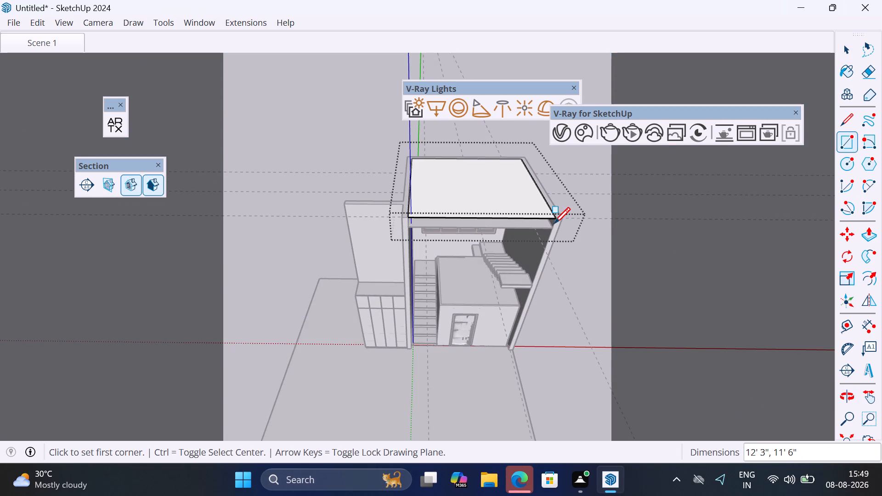
Extrude the rectangle over the stairwell by 6" to form a roof slab, and leave its group.
{"action": "scroll", "coordinate": [447, 207], "scroll_direction": "up", "scroll_amount": 2}
{"action": "middle_click_drag", "start_coordinate": [447, 207], "coordinate": [461, 208]}
{"action": "key", "text": "p"}
{"action": "left_click", "coordinate": [457, 195]}
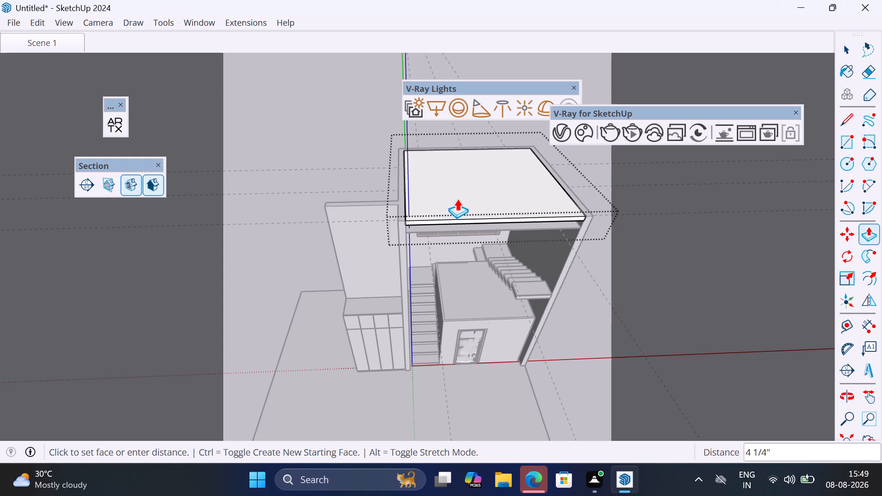
{"action": "type", "text": "6\""}
{"action": "key", "text": "Return"}
{"action": "key", "text": "space"}
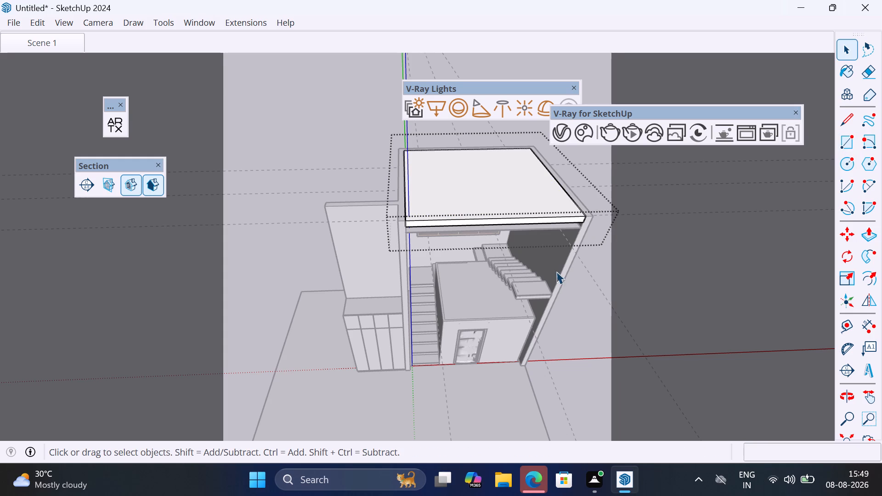
{"action": "left_click", "coordinate": [584, 332]}
Select the front wall face around the door and import the Flourish Wallpaper in Birch texture from the Architextures Wallpaper category.
{"action": "middle_click_drag", "start_coordinate": [563, 354], "coordinate": [509, 117]}
{"action": "scroll", "coordinate": [562, 354], "scroll_direction": "up", "scroll_amount": 1}
{"action": "scroll", "coordinate": [368, 335], "scroll_direction": "down", "scroll_amount": 3}
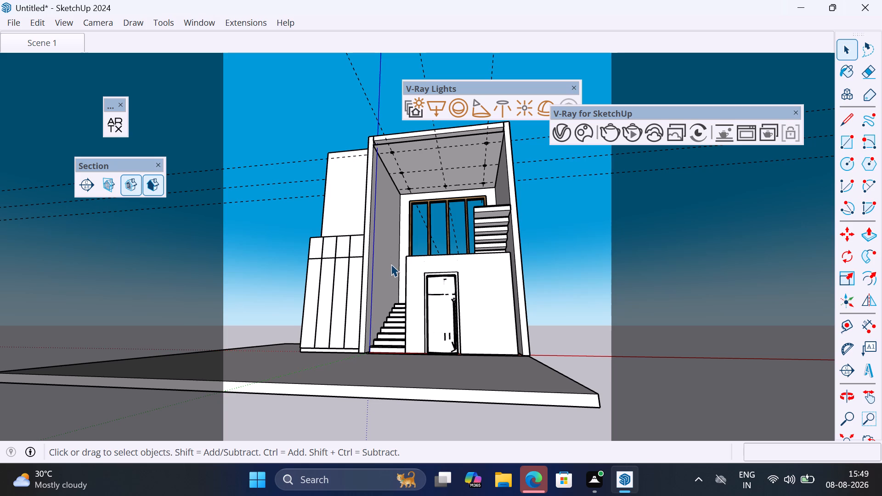
{"action": "scroll", "coordinate": [436, 265], "scroll_direction": "up", "scroll_amount": 2}
{"action": "middle_click_drag", "start_coordinate": [461, 274], "coordinate": [494, 298]}
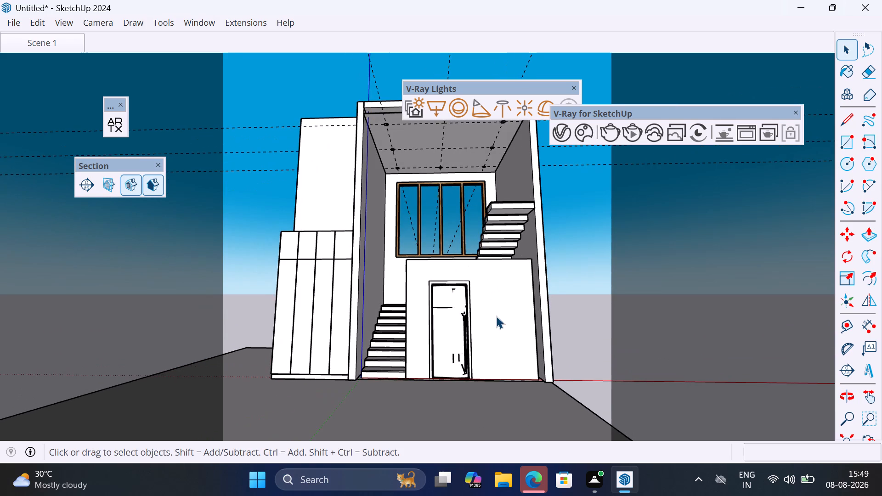
{"action": "double_click", "coordinate": [496, 316]}
{"action": "left_click", "coordinate": [496, 316]}
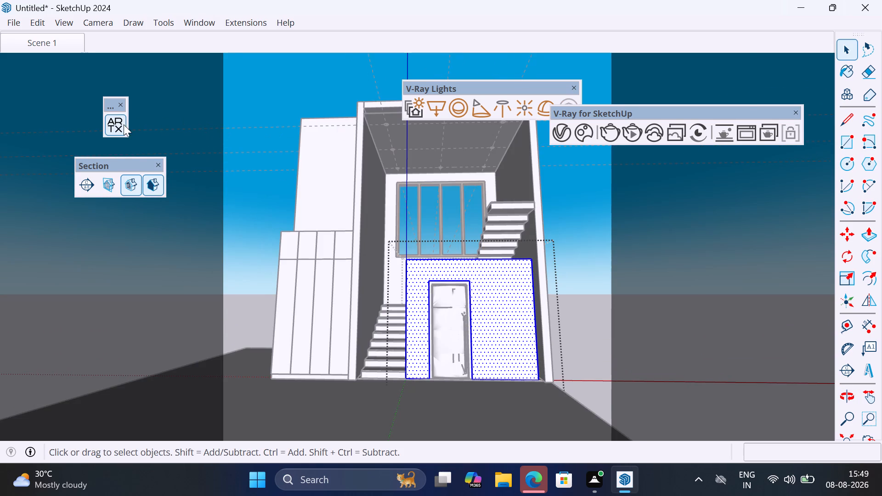
{"action": "left_click", "coordinate": [121, 124]}
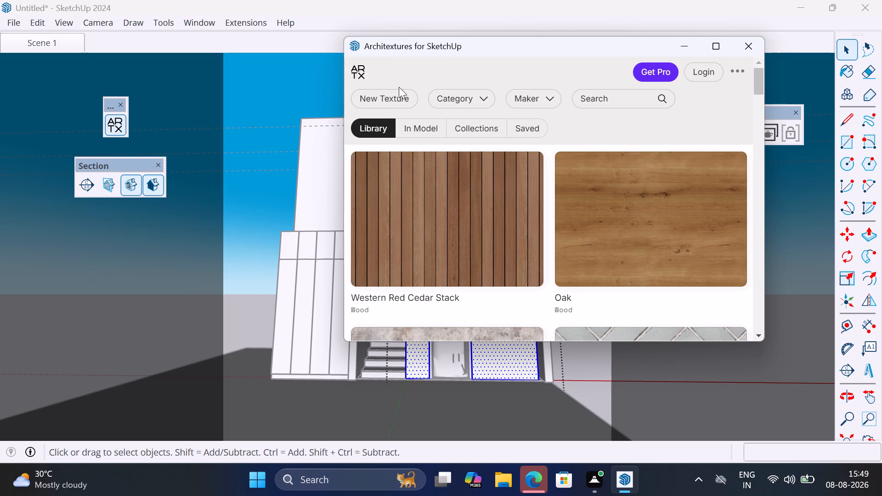
{"action": "left_click", "coordinate": [469, 93]}
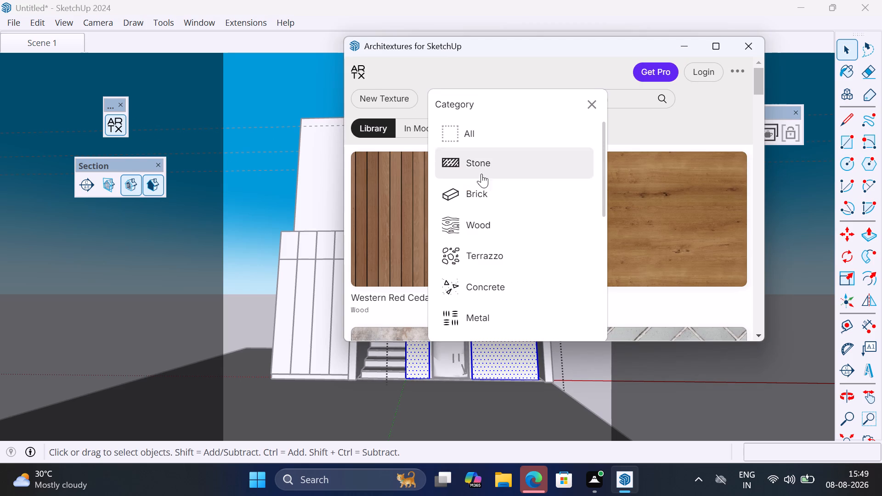
{"action": "scroll", "coordinate": [493, 250], "scroll_direction": "down", "scroll_amount": 2}
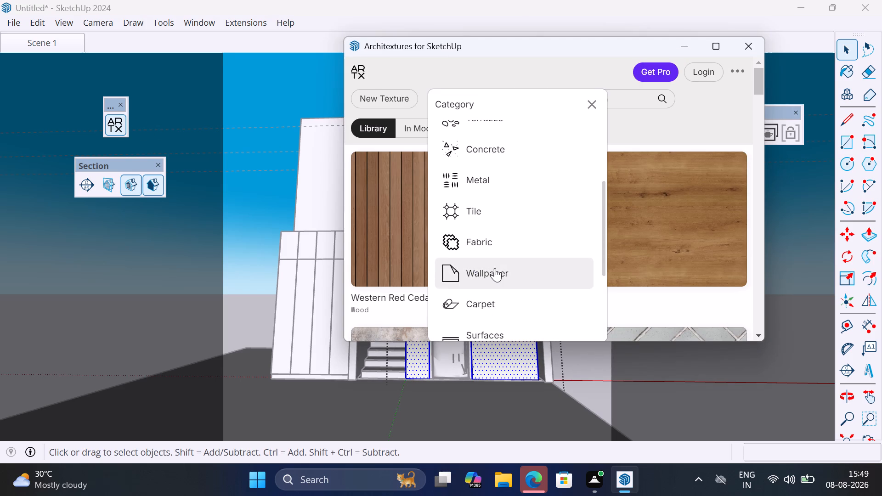
{"action": "left_click", "coordinate": [495, 268]}
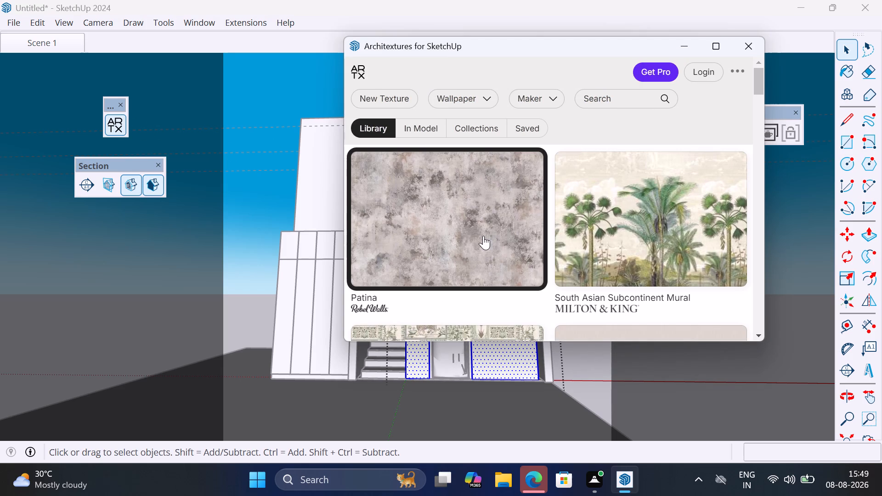
{"action": "scroll", "coordinate": [483, 235], "scroll_direction": "down", "scroll_amount": 7}
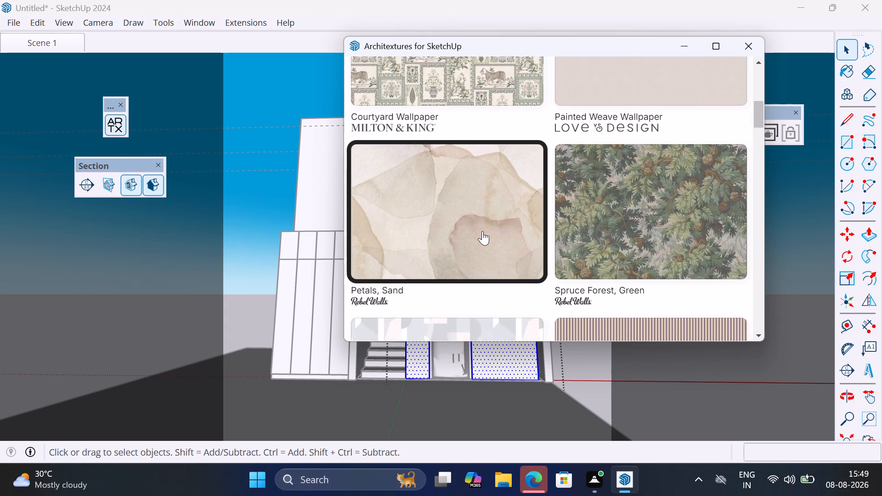
{"action": "scroll", "coordinate": [482, 231], "scroll_direction": "down", "scroll_amount": 6}
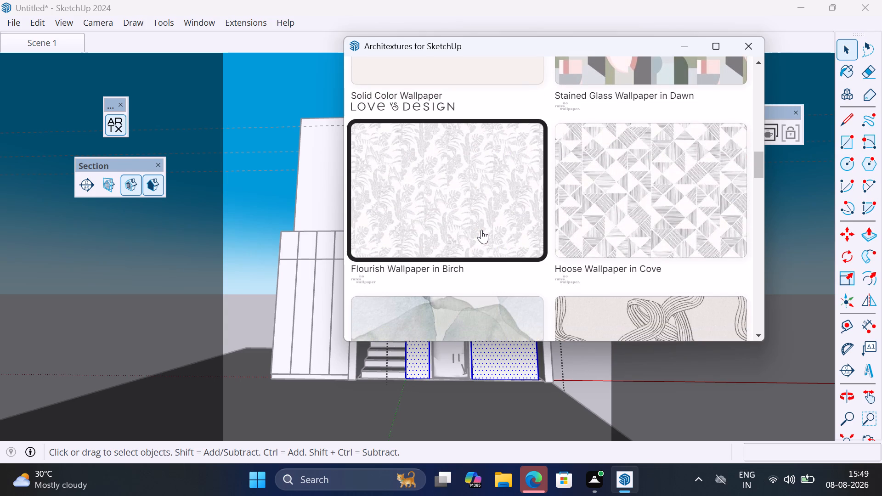
{"action": "left_click", "coordinate": [481, 229]}
{"action": "left_click", "coordinate": [389, 328]}
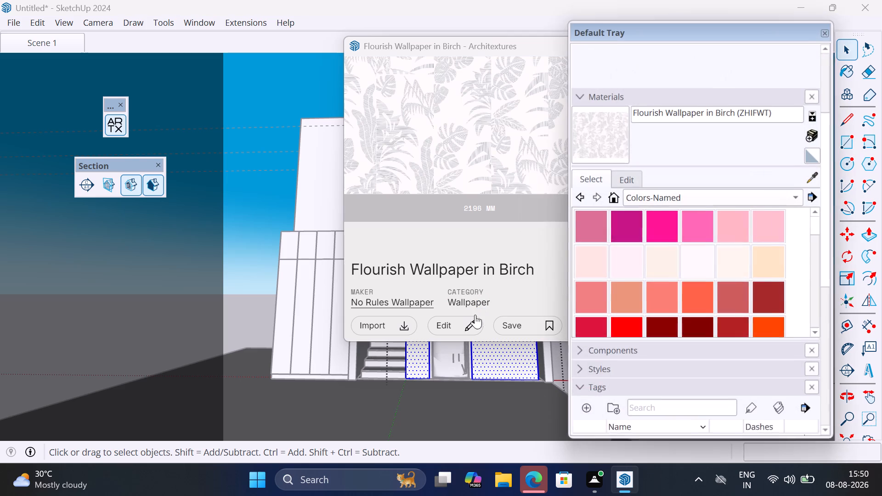
{"action": "left_click", "coordinate": [825, 32]}
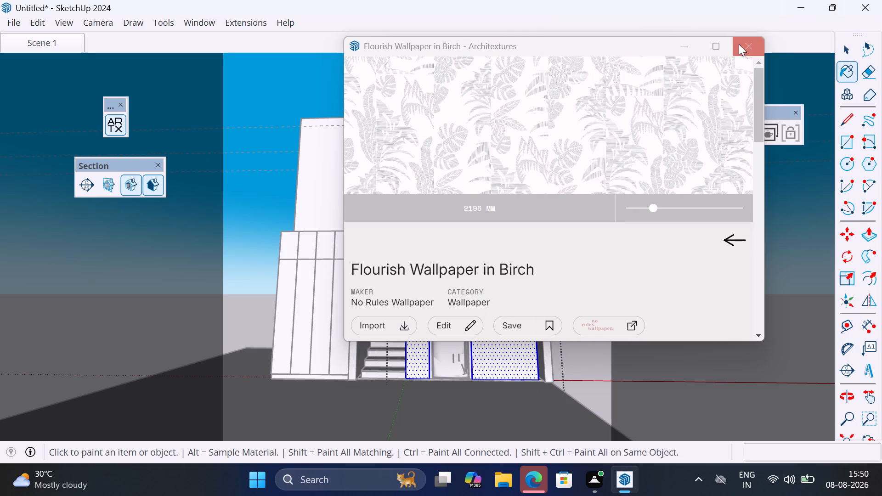
{"action": "left_click", "coordinate": [742, 47]}
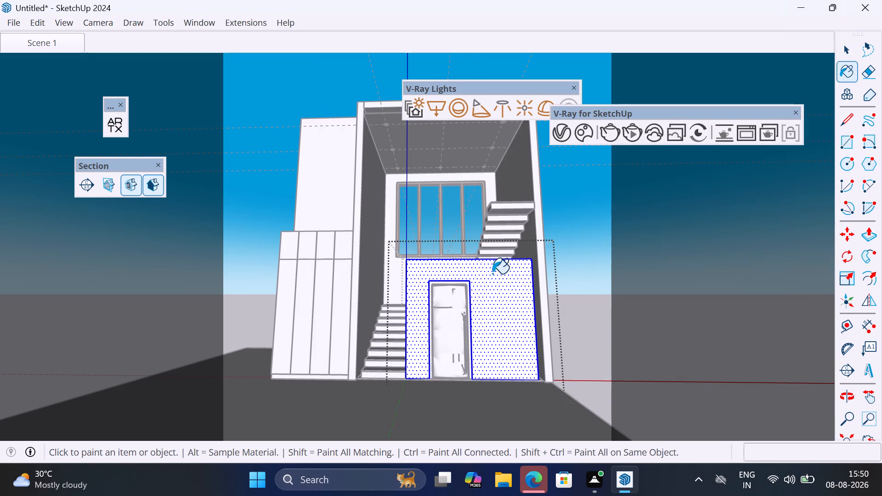
Leave the front wall's group and open the group of the tall stairwell walls for editing.
{"action": "middle_click_drag", "start_coordinate": [492, 274], "coordinate": [344, 298]}
{"action": "left_click", "coordinate": [392, 197]}
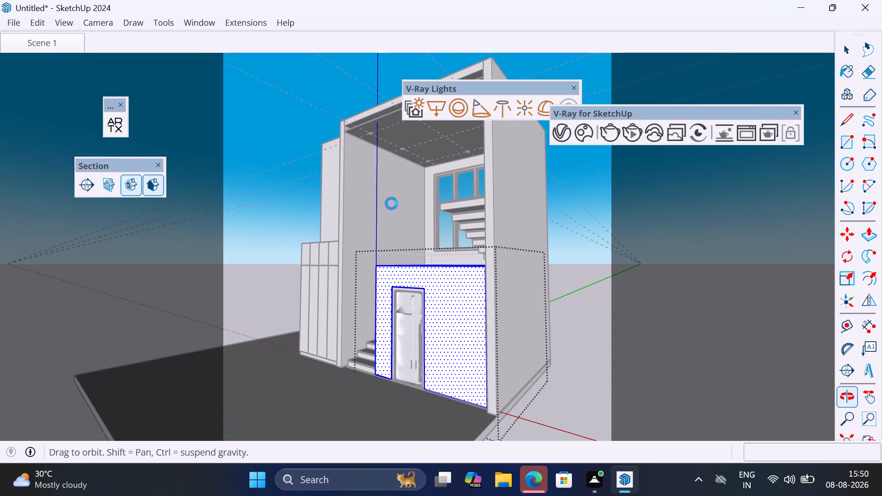
{"action": "left_click", "coordinate": [391, 203]}
{"action": "key", "text": "space"}
{"action": "left_click", "coordinate": [383, 208]}
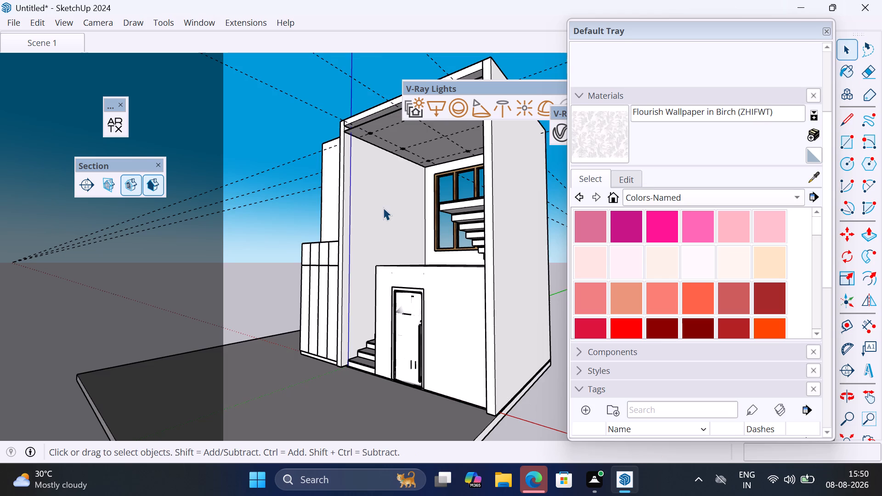
{"action": "left_click", "coordinate": [384, 208]}
{"action": "triple_click", "coordinate": [384, 208]}
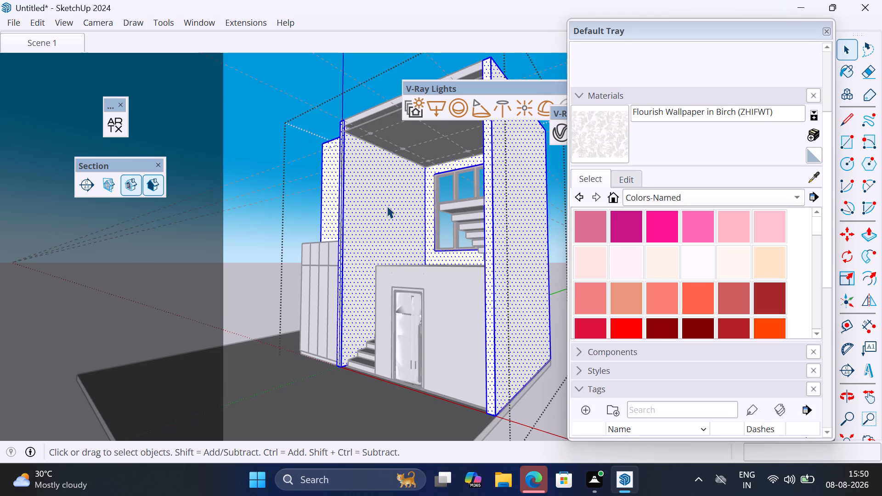
Paint the inner faces of both side walls and the window wall with Flourish Wallpaper in Birch, and leave the group.
{"action": "middle_click_drag", "start_coordinate": [388, 207], "coordinate": [443, 219]}
{"action": "left_click", "coordinate": [389, 223]}
{"action": "scroll", "coordinate": [407, 229], "scroll_direction": "up", "scroll_amount": 2}
{"action": "middle_click_drag", "start_coordinate": [407, 229], "coordinate": [413, 231]}
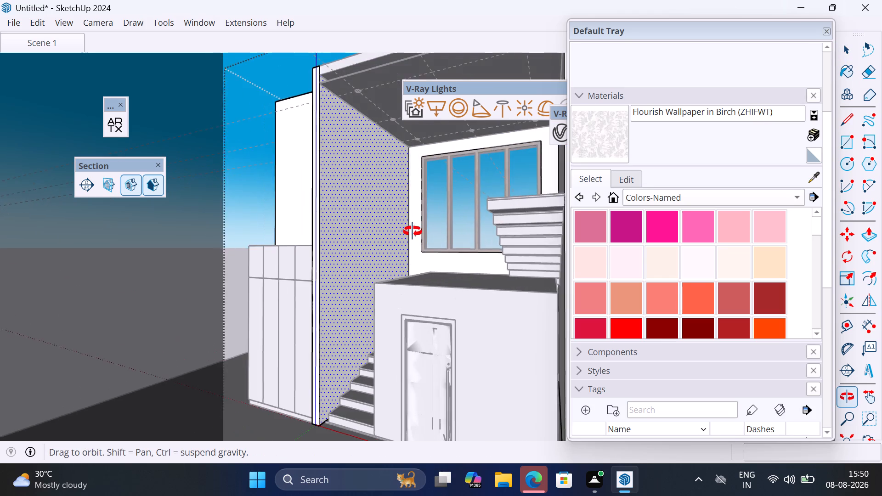
{"action": "middle_click_drag", "start_coordinate": [413, 231], "coordinate": [460, 245]}
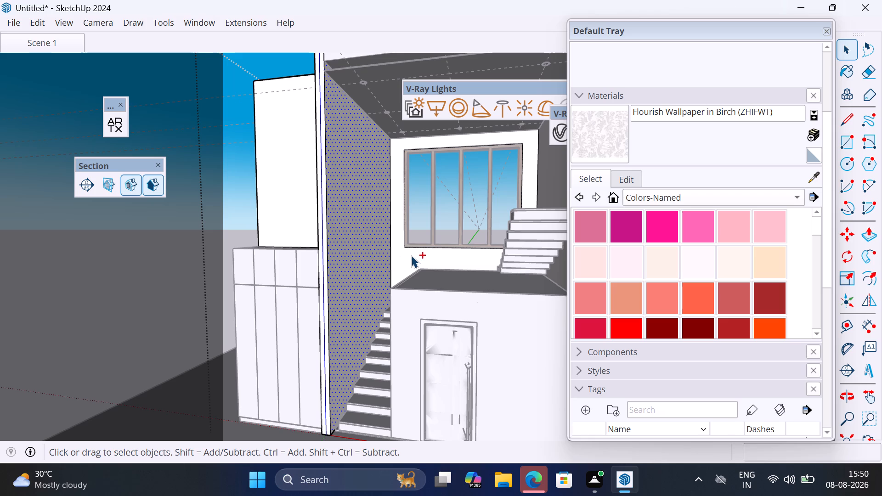
{"action": "left_click", "coordinate": [411, 255], "text": "ctrl"}
{"action": "middle_click_drag", "start_coordinate": [305, 255], "coordinate": [565, 278]}
{"action": "left_click", "coordinate": [513, 194], "text": "ctrl"}
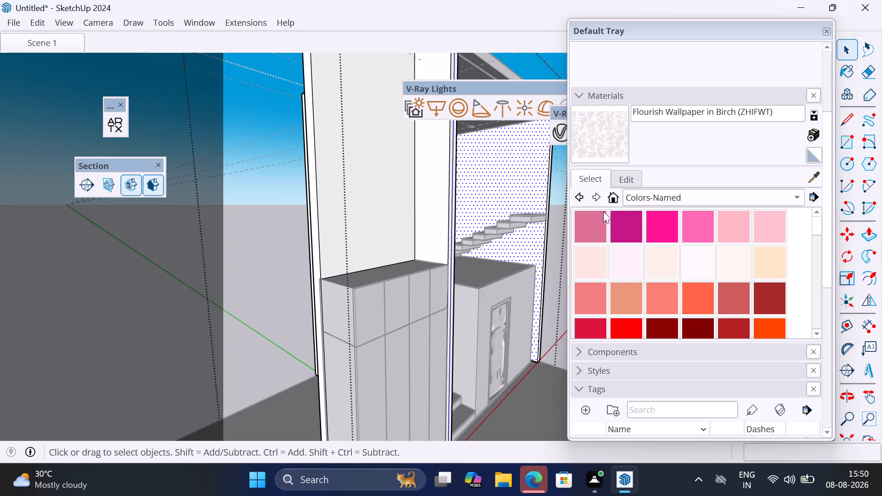
{"action": "left_click", "coordinate": [617, 144]}
{"action": "left_click", "coordinate": [498, 183]}
{"action": "middle_click_drag", "start_coordinate": [530, 206], "coordinate": [438, 208]}
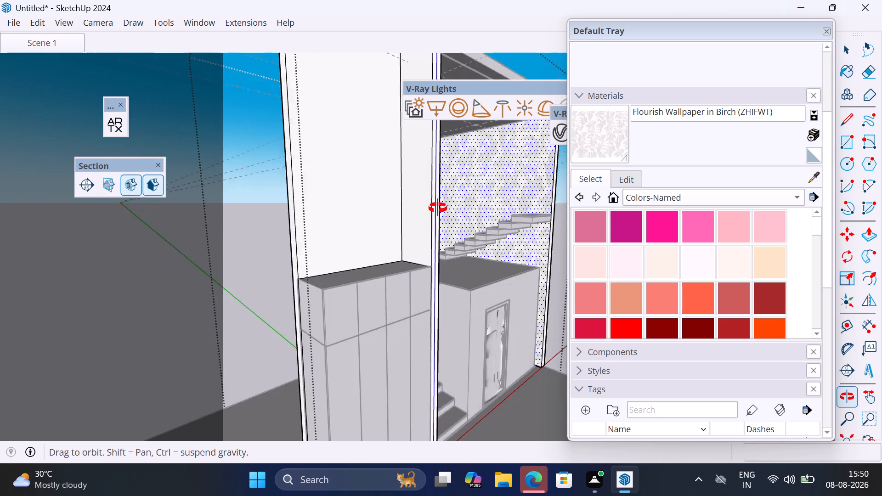
{"action": "middle_click_drag", "start_coordinate": [438, 208], "coordinate": [296, 213]}
{"action": "key", "text": "space"}
{"action": "scroll", "coordinate": [285, 228], "scroll_direction": "down", "scroll_amount": 3}
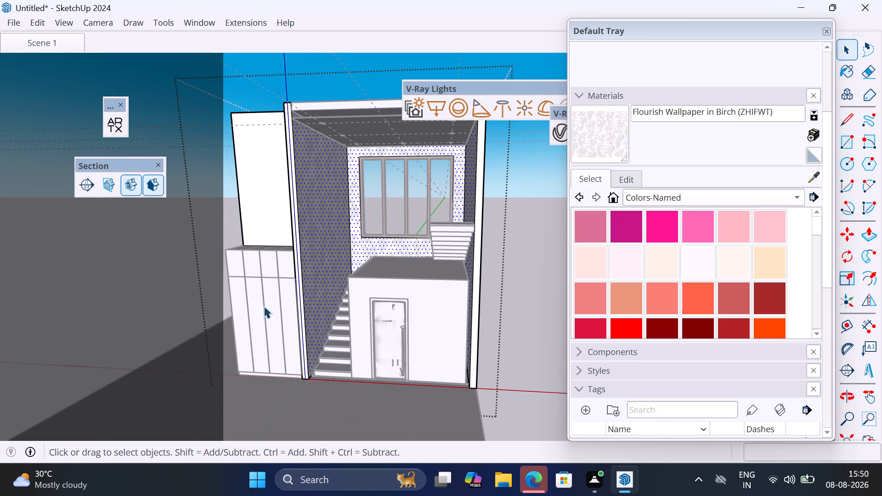
{"action": "left_click", "coordinate": [537, 304]}
{"action": "scroll", "coordinate": [419, 301], "scroll_direction": "up", "scroll_amount": 2}
{"action": "middle_click_drag", "start_coordinate": [413, 299], "coordinate": [281, 278]}
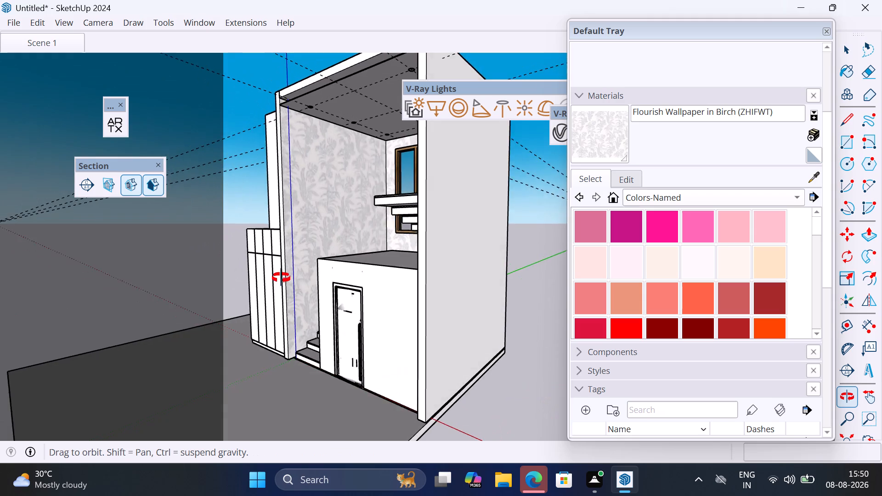
{"action": "middle_click_drag", "start_coordinate": [281, 278], "coordinate": [449, 266]}
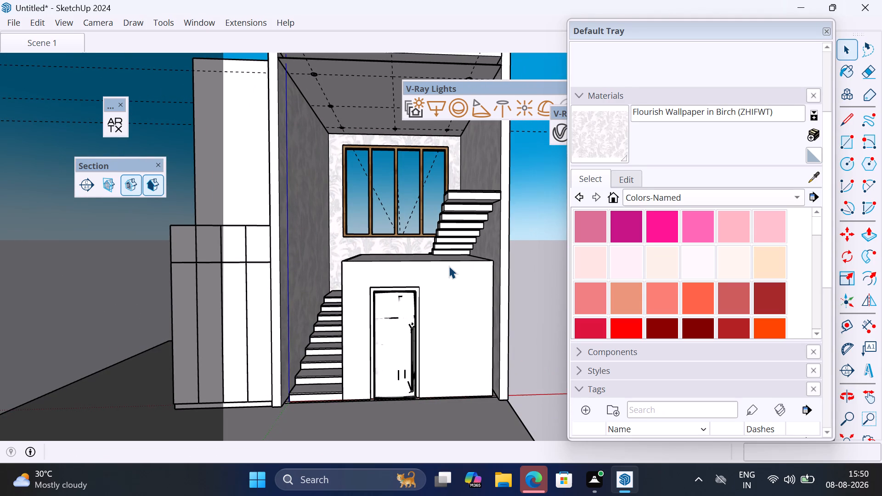
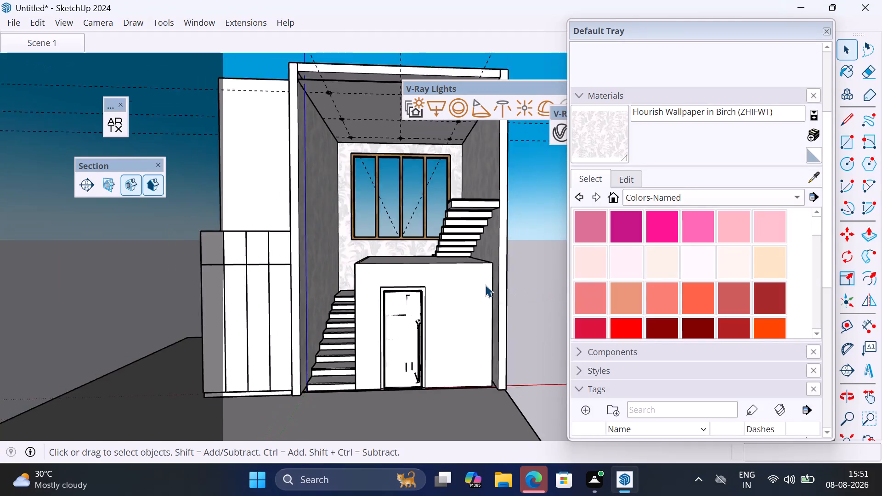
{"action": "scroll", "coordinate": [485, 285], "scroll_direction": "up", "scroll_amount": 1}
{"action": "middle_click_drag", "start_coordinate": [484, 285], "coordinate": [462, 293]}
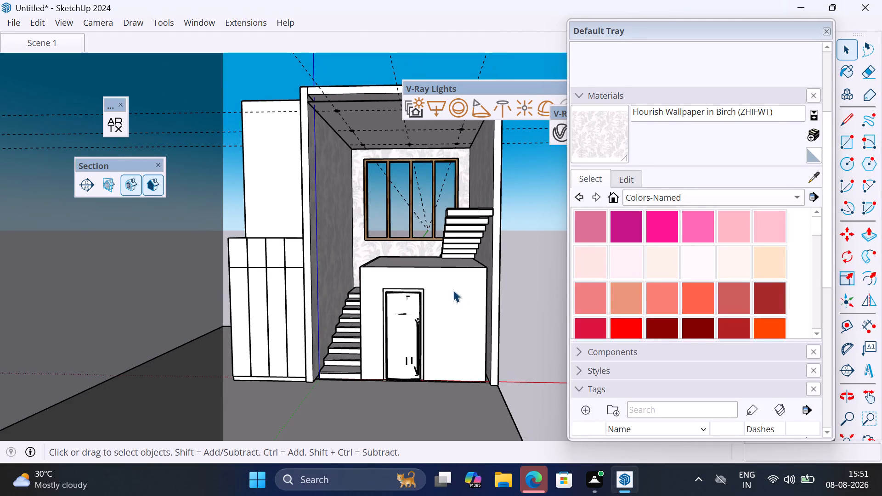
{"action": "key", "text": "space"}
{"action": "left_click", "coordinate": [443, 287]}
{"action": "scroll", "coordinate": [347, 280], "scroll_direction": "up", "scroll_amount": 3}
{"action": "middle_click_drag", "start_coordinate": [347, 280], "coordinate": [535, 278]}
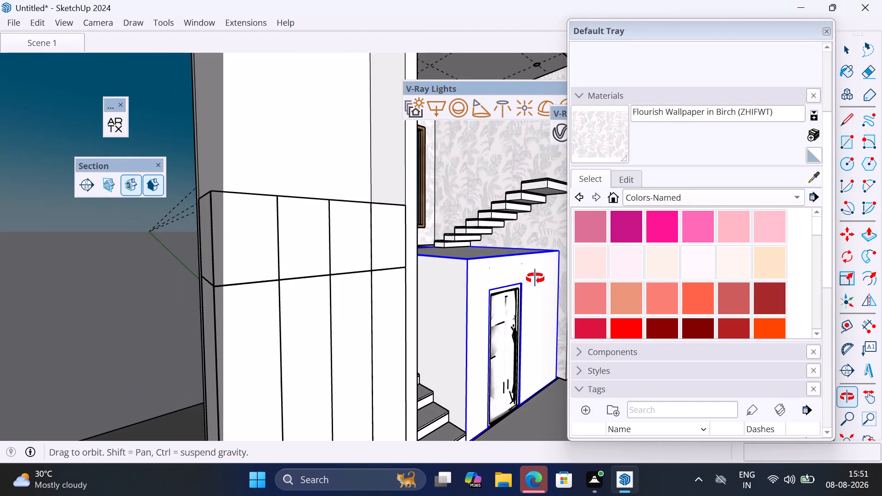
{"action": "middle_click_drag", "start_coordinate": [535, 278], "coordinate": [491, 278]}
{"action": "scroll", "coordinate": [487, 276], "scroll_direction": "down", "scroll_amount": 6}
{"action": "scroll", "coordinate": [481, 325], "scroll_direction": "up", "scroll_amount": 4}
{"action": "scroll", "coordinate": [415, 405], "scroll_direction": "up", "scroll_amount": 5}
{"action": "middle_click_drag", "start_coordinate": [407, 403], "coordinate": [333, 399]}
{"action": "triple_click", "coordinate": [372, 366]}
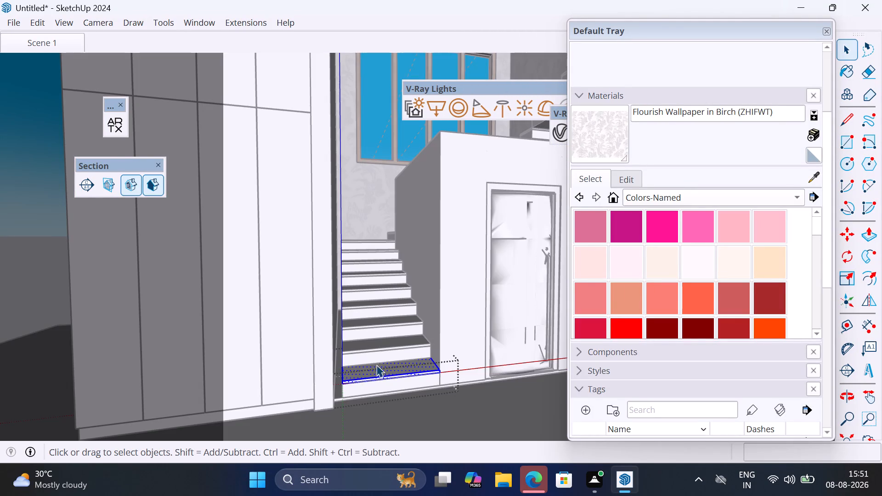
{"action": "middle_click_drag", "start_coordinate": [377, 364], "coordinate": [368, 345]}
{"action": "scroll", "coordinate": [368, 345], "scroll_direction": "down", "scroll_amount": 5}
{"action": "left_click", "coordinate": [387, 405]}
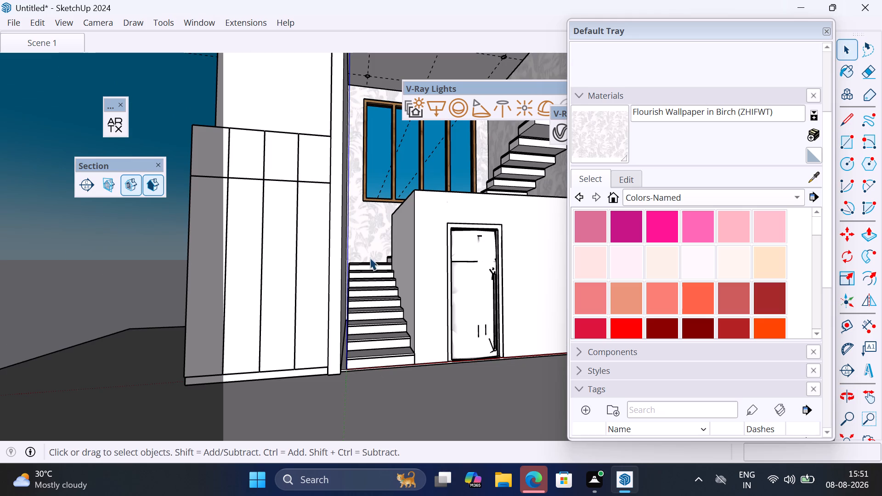
Select all treads and risers of the lower stair flight and scale them along the red axis by about 1.08 towards the adjacent side wall.
{"action": "scroll", "coordinate": [348, 352], "scroll_direction": "up", "scroll_amount": 1}
{"action": "middle_click_drag", "start_coordinate": [341, 352], "coordinate": [294, 357]}
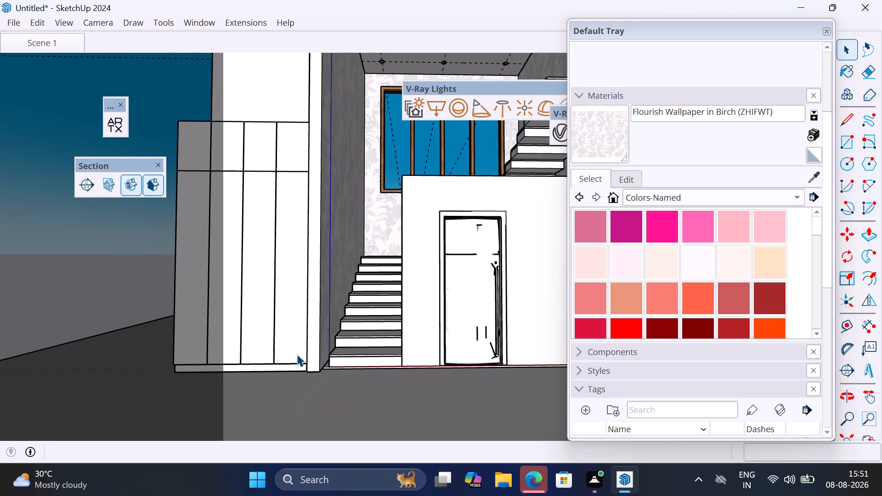
{"action": "scroll", "coordinate": [334, 337], "scroll_direction": "up", "scroll_amount": 2}
{"action": "middle_click_drag", "start_coordinate": [335, 337], "coordinate": [355, 337]}
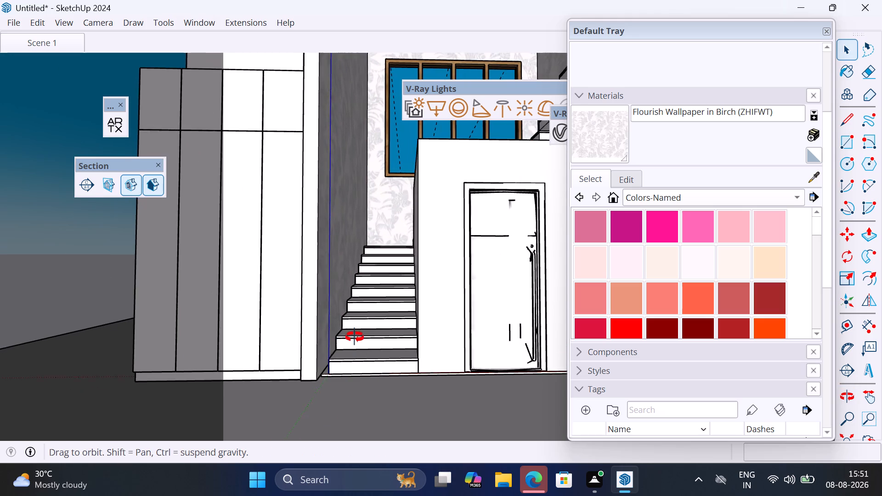
{"action": "middle_click_drag", "start_coordinate": [355, 337], "coordinate": [393, 324]}
{"action": "scroll", "coordinate": [379, 367], "scroll_direction": "up", "scroll_amount": 11}
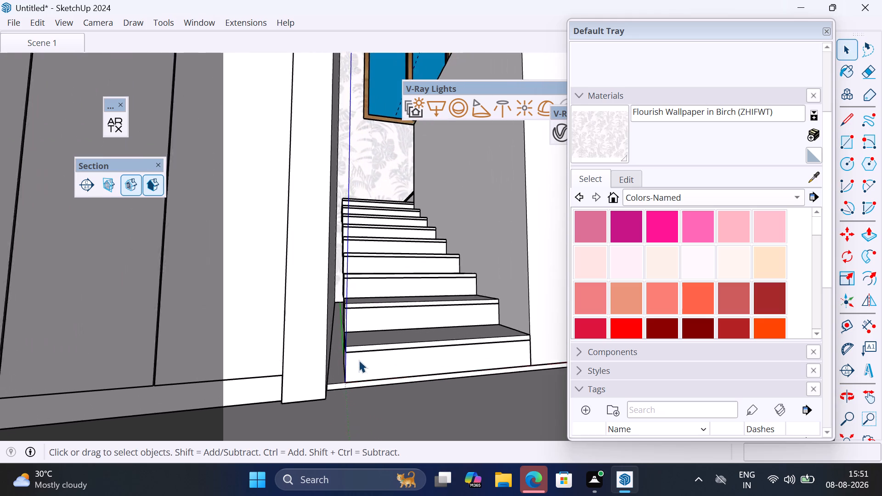
{"action": "left_click", "coordinate": [375, 352]}
{"action": "scroll", "coordinate": [383, 340], "scroll_direction": "down", "scroll_amount": 6}
{"action": "middle_click_drag", "start_coordinate": [381, 244], "coordinate": [373, 263]}
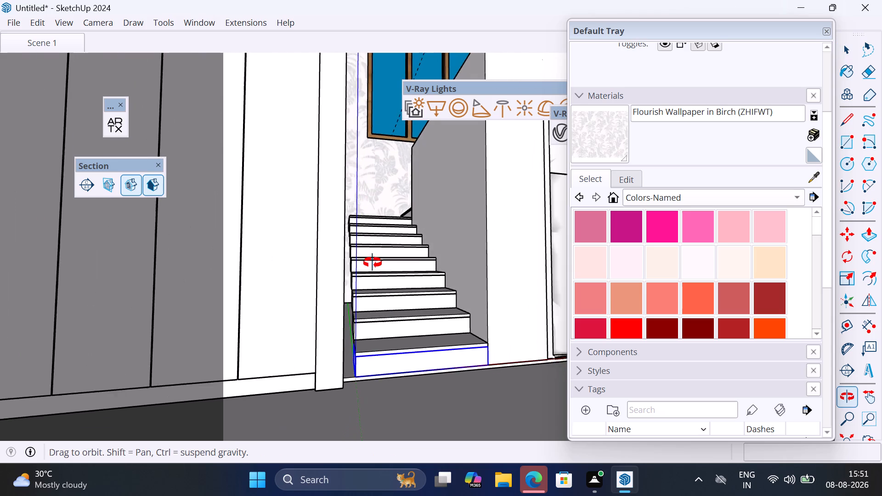
{"action": "middle_click_drag", "start_coordinate": [373, 263], "coordinate": [369, 268]}
{"action": "scroll", "coordinate": [369, 268], "scroll_direction": "up", "scroll_amount": 1}
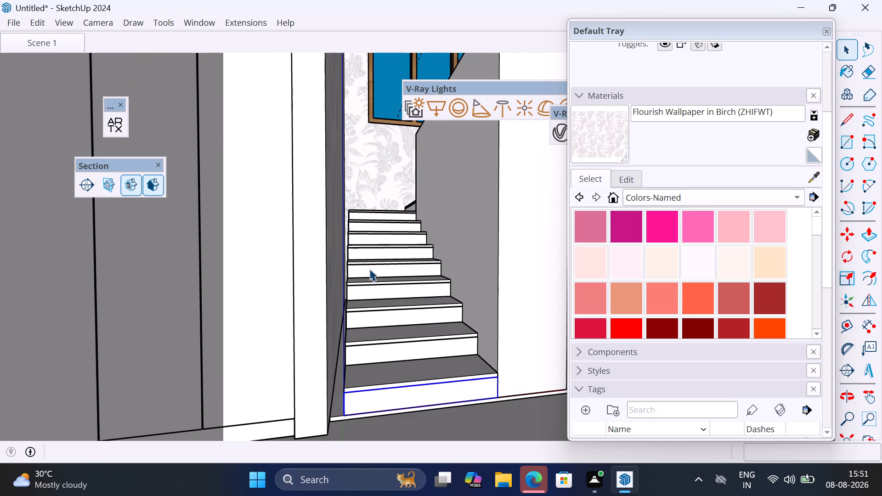
{"action": "middle_click_drag", "start_coordinate": [392, 220], "coordinate": [370, 271]}
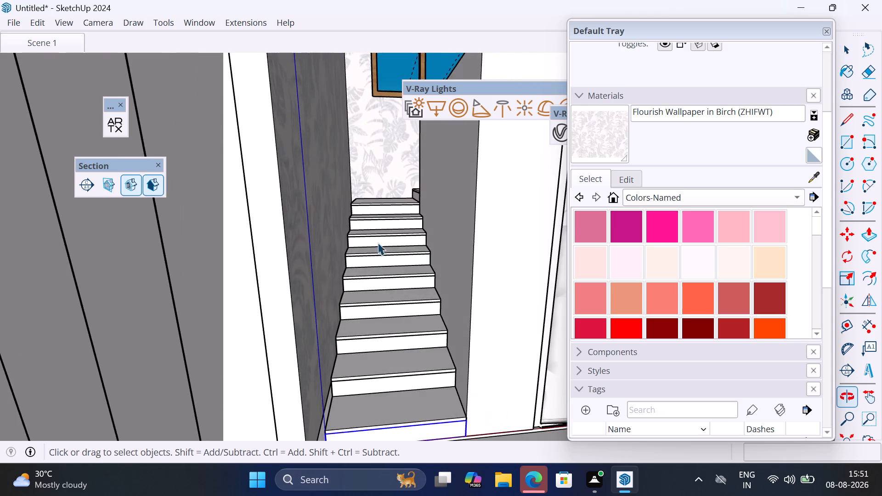
{"action": "scroll", "coordinate": [386, 186], "scroll_direction": "up", "scroll_amount": 6}
{"action": "left_click", "coordinate": [380, 214]}
{"action": "left_click", "coordinate": [368, 231], "text": "ctrl"}
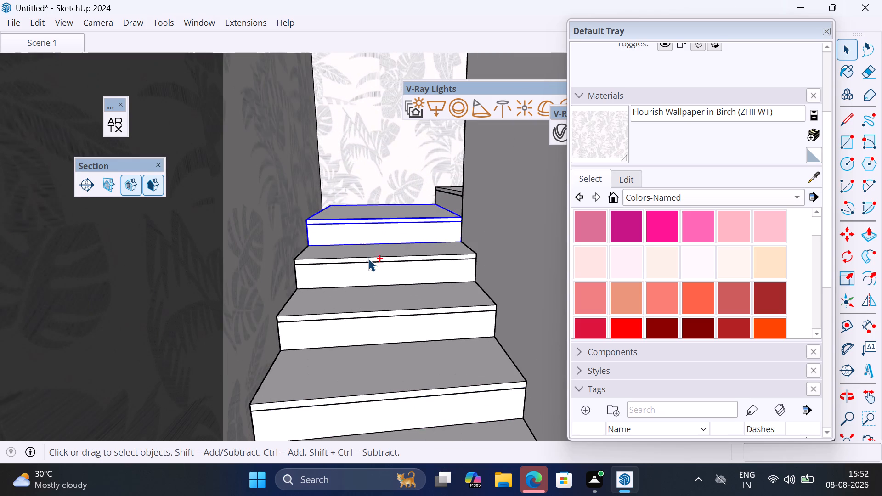
{"action": "left_click", "coordinate": [367, 257], "text": "ctrl"}
{"action": "left_click", "coordinate": [363, 272], "text": "ctrl"}
{"action": "scroll", "coordinate": [404, 205], "scroll_direction": "down", "scroll_amount": 3}
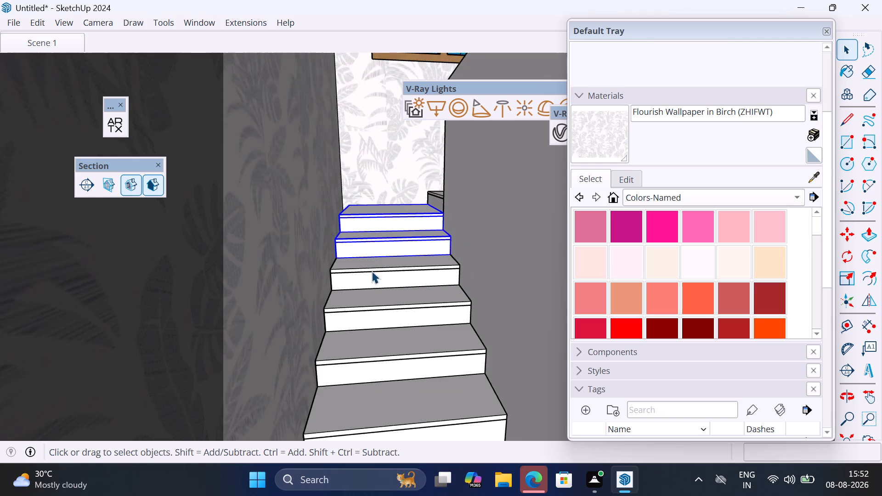
{"action": "scroll", "coordinate": [360, 268], "scroll_direction": "up", "scroll_amount": 3}
{"action": "left_click", "coordinate": [359, 268], "text": "ctrl"}
{"action": "left_click", "coordinate": [359, 282], "text": "ctrl"}
{"action": "scroll", "coordinate": [383, 229], "scroll_direction": "down", "scroll_amount": 3}
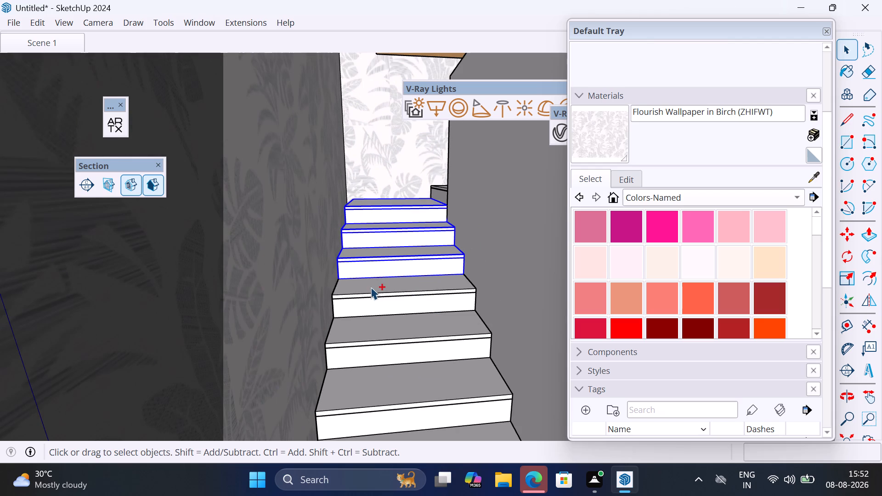
{"action": "left_click", "coordinate": [371, 287], "text": "ctrl"}
{"action": "left_click", "coordinate": [369, 306], "text": "ctrl"}
{"action": "left_click", "coordinate": [362, 335], "text": "ctrl"}
{"action": "left_click", "coordinate": [362, 357], "text": "ctrl"}
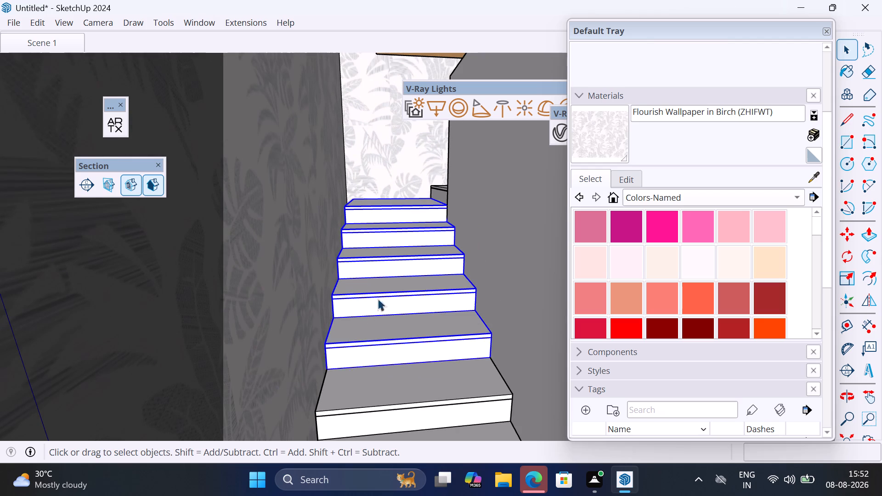
{"action": "scroll", "coordinate": [393, 261], "scroll_direction": "down", "scroll_amount": 6}
{"action": "scroll", "coordinate": [388, 329], "scroll_direction": "up", "scroll_amount": 4}
{"action": "left_click", "coordinate": [373, 301], "text": "ctrl"}
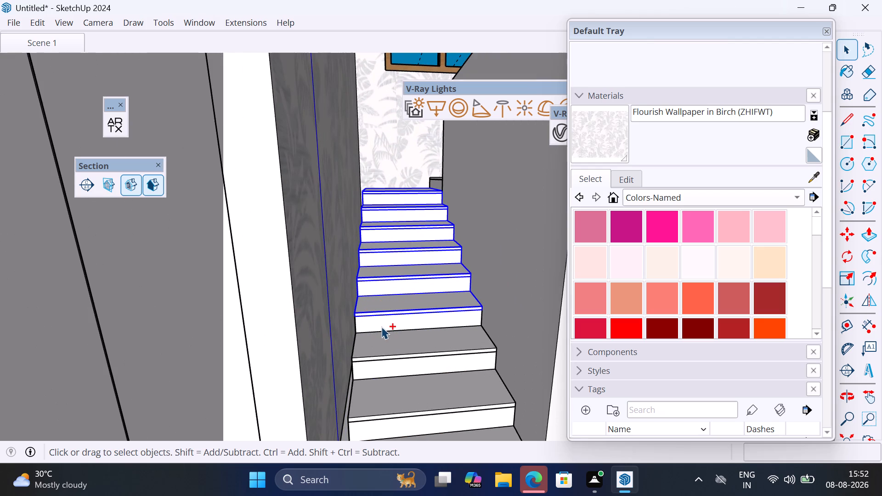
{"action": "left_click", "coordinate": [381, 327], "text": "ctrl"}
{"action": "left_click", "coordinate": [376, 343], "text": "ctrl"}
{"action": "left_click", "coordinate": [379, 367], "text": "ctrl"}
{"action": "scroll", "coordinate": [397, 361], "scroll_direction": "down", "scroll_amount": 3}
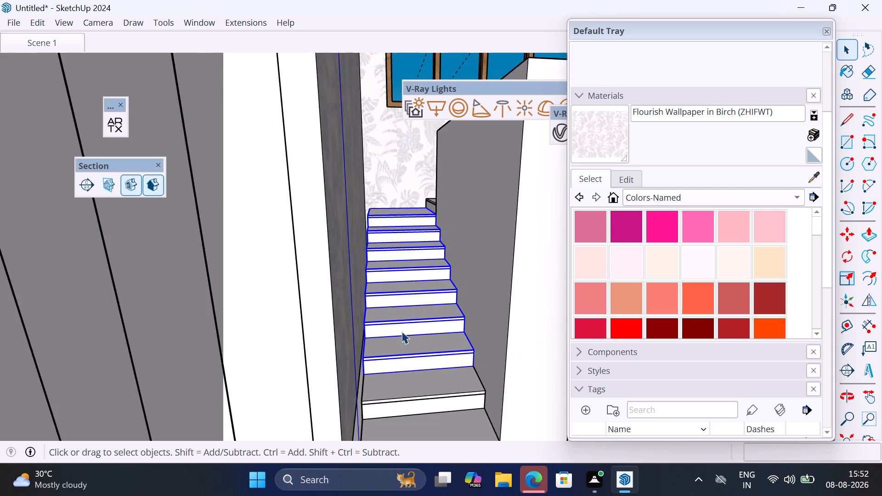
{"action": "scroll", "coordinate": [401, 331], "scroll_direction": "down", "scroll_amount": 1}
{"action": "scroll", "coordinate": [393, 392], "scroll_direction": "up", "scroll_amount": 4}
{"action": "left_click", "coordinate": [390, 376], "text": "ctrl"}
{"action": "left_click", "coordinate": [398, 406], "text": "ctrl"}
{"action": "scroll", "coordinate": [426, 278], "scroll_direction": "down", "scroll_amount": 3}
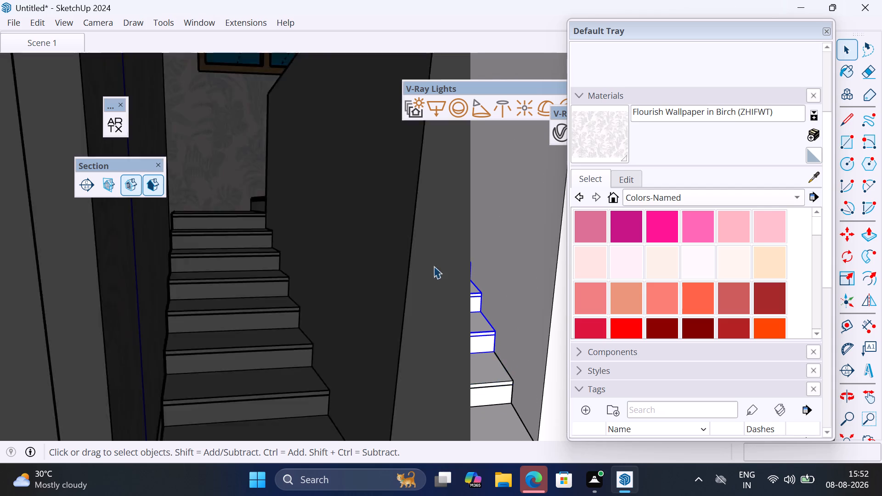
{"action": "scroll", "coordinate": [434, 266], "scroll_direction": "down", "scroll_amount": 4}
{"action": "scroll", "coordinate": [399, 393], "scroll_direction": "up", "scroll_amount": 6}
{"action": "left_click", "coordinate": [400, 372], "text": "ctrl"}
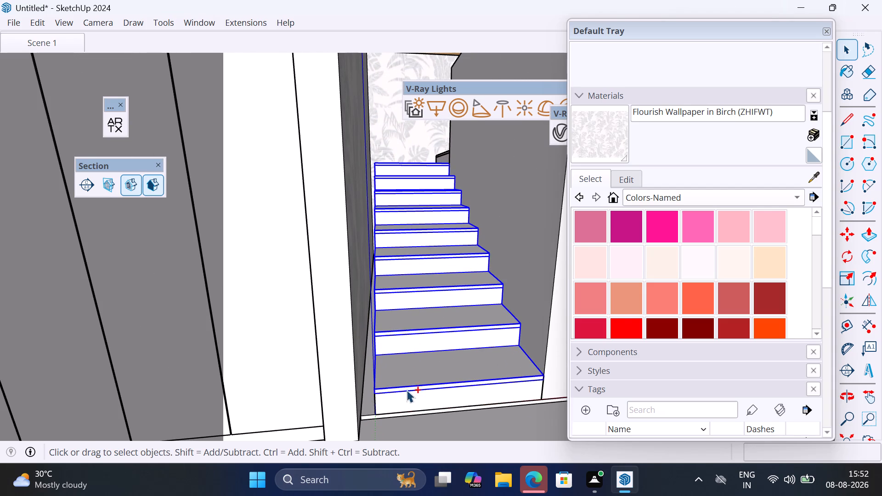
{"action": "left_click", "coordinate": [403, 395], "text": "ctrl"}
{"action": "scroll", "coordinate": [375, 352], "scroll_direction": "up", "scroll_amount": 5}
{"action": "middle_click_drag", "start_coordinate": [381, 349], "coordinate": [412, 340]}
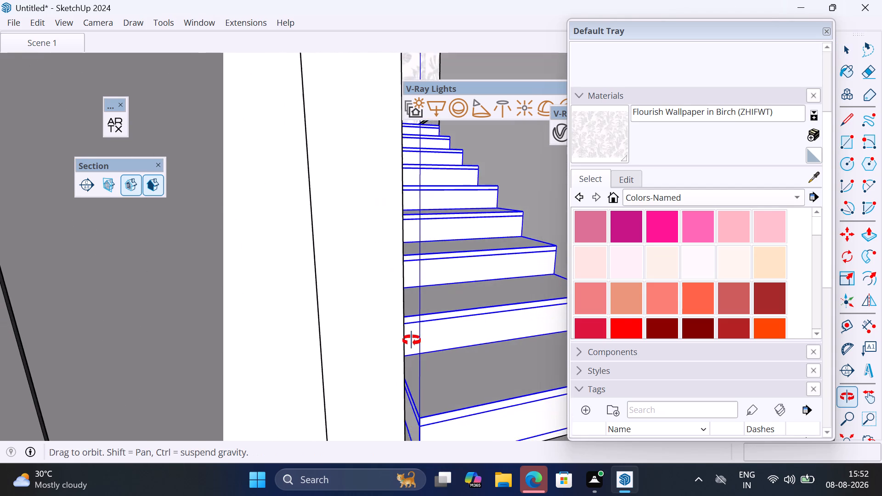
{"action": "middle_click_drag", "start_coordinate": [412, 340], "coordinate": [373, 335]}
{"action": "key", "text": "s"}
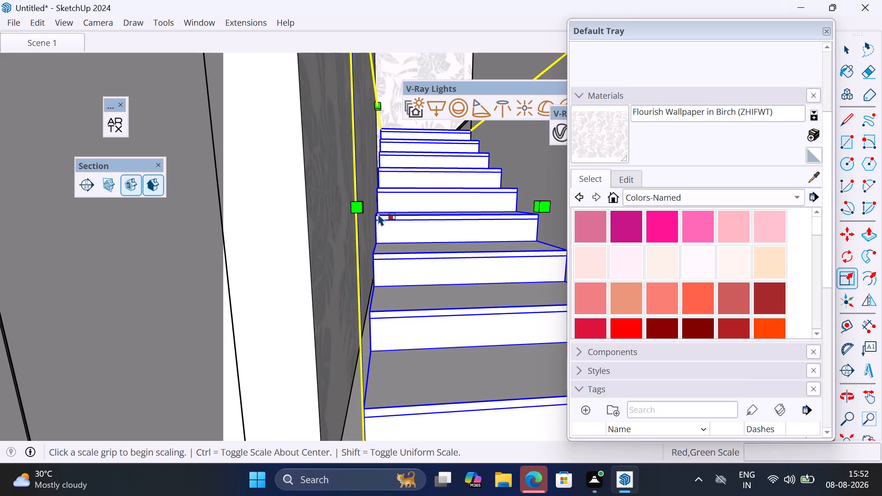
{"action": "scroll", "coordinate": [358, 222], "scroll_direction": "down", "scroll_amount": 5}
{"action": "middle_click_drag", "start_coordinate": [435, 205], "coordinate": [422, 252]}
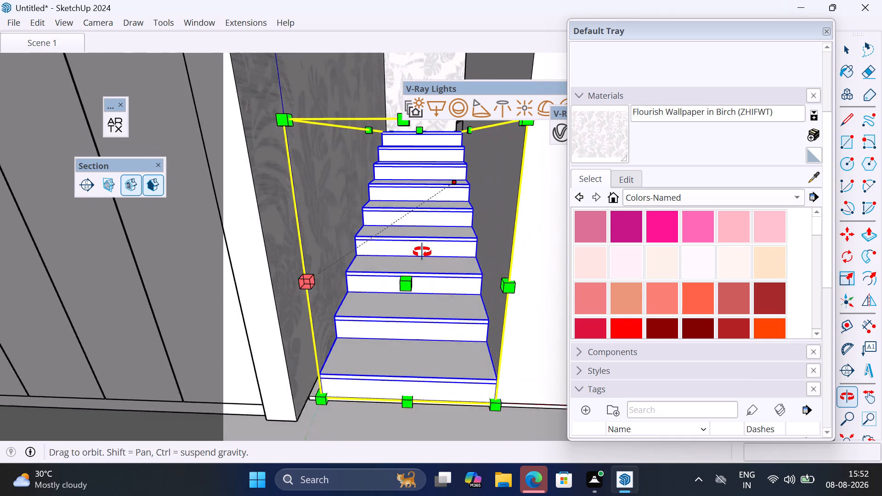
{"action": "middle_click_drag", "start_coordinate": [422, 252], "coordinate": [426, 253]}
{"action": "key", "text": "k"}
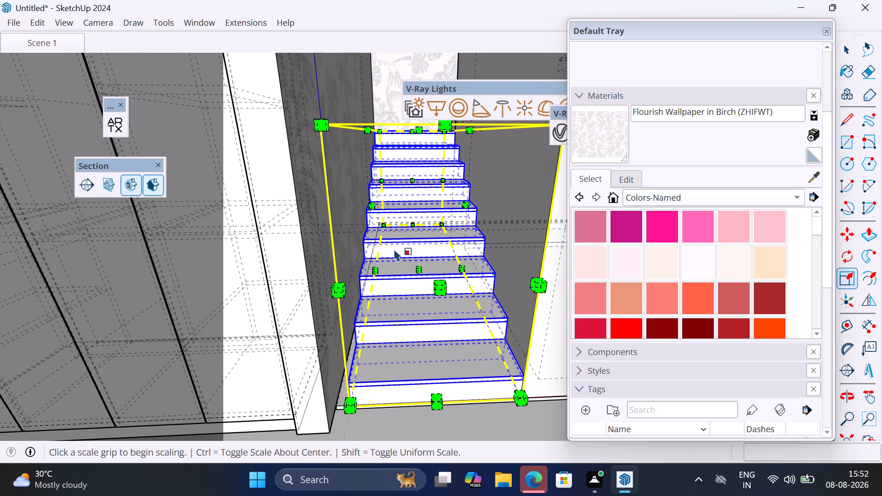
{"action": "middle_click_drag", "start_coordinate": [390, 249], "coordinate": [342, 247]}
{"action": "left_click", "coordinate": [381, 203]}
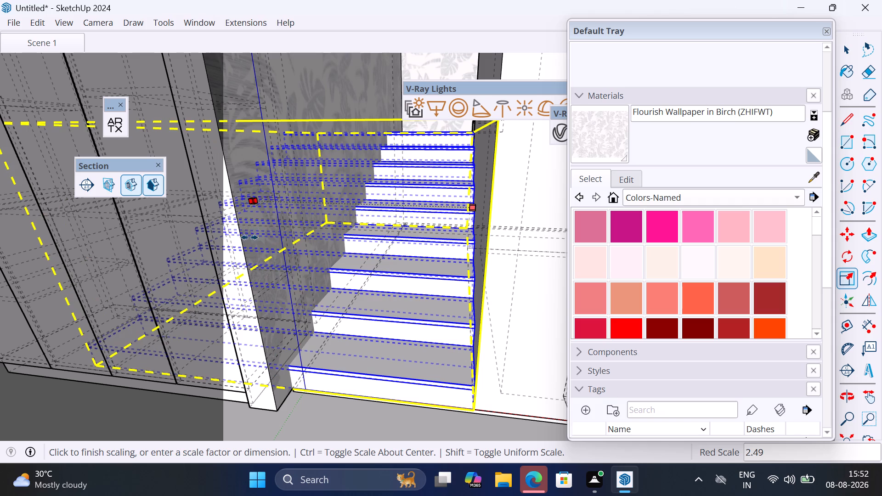
{"action": "left_click", "coordinate": [252, 301]}
{"action": "middle_click_drag", "start_coordinate": [290, 293], "coordinate": [334, 275]}
{"action": "scroll", "coordinate": [292, 293], "scroll_direction": "up", "scroll_amount": 1}
{"action": "key", "text": "k"}
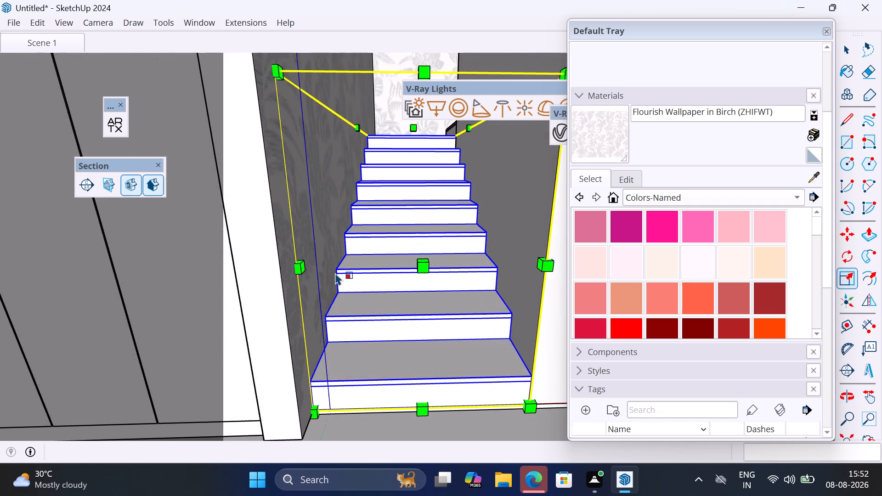
{"action": "scroll", "coordinate": [362, 266], "scroll_direction": "down", "scroll_amount": 4}
{"action": "middle_click_drag", "start_coordinate": [375, 262], "coordinate": [399, 244]}
{"action": "scroll", "coordinate": [382, 253], "scroll_direction": "up", "scroll_amount": 1}
{"action": "key", "text": "space"}
{"action": "scroll", "coordinate": [399, 244], "scroll_direction": "down", "scroll_amount": 4}
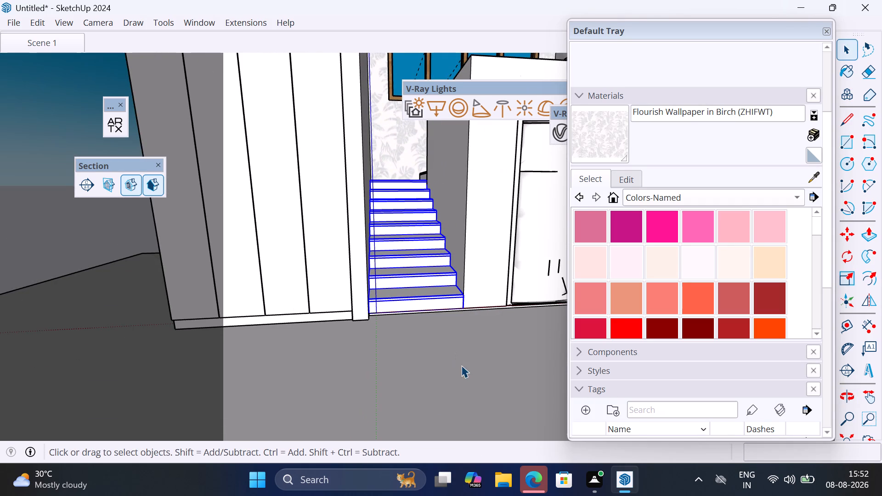
{"action": "left_click", "coordinate": [465, 371]}
{"action": "middle_click_drag", "start_coordinate": [424, 270], "coordinate": [409, 276]}
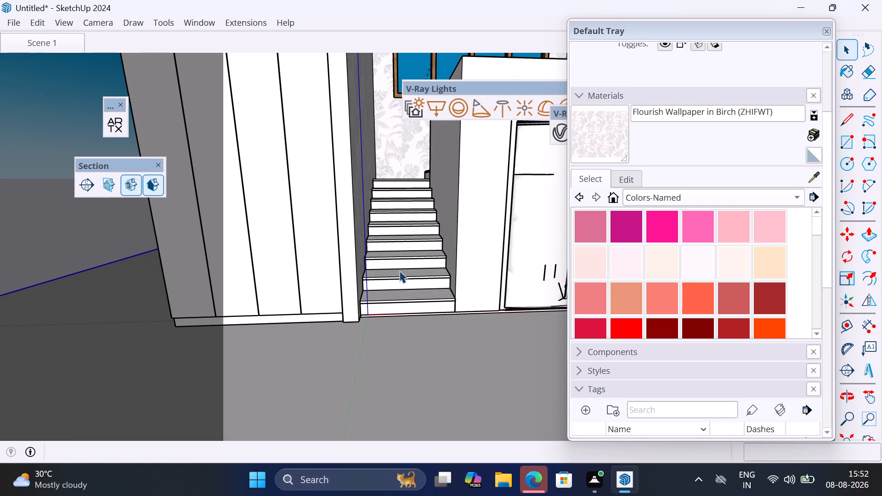
Import the Granite texture from the Architextures Stone category and clear the library and material windows from the view.
{"action": "left_click", "coordinate": [118, 124]}
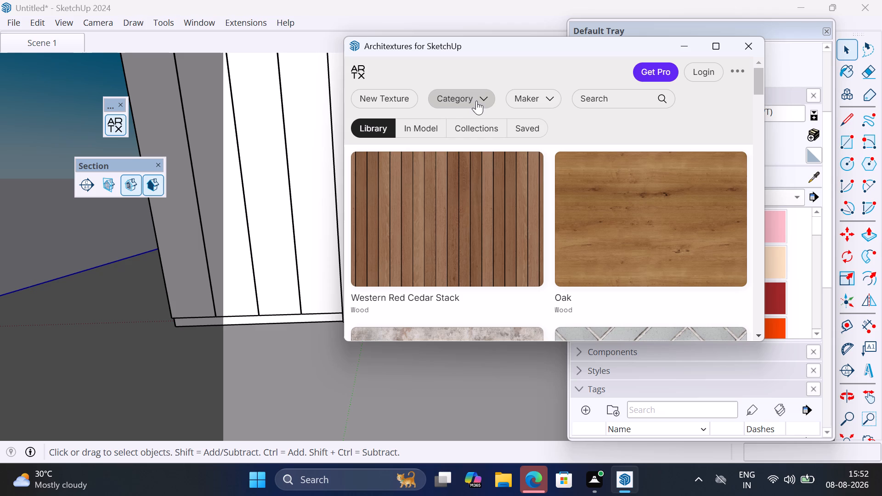
{"action": "left_click", "coordinate": [476, 101]}
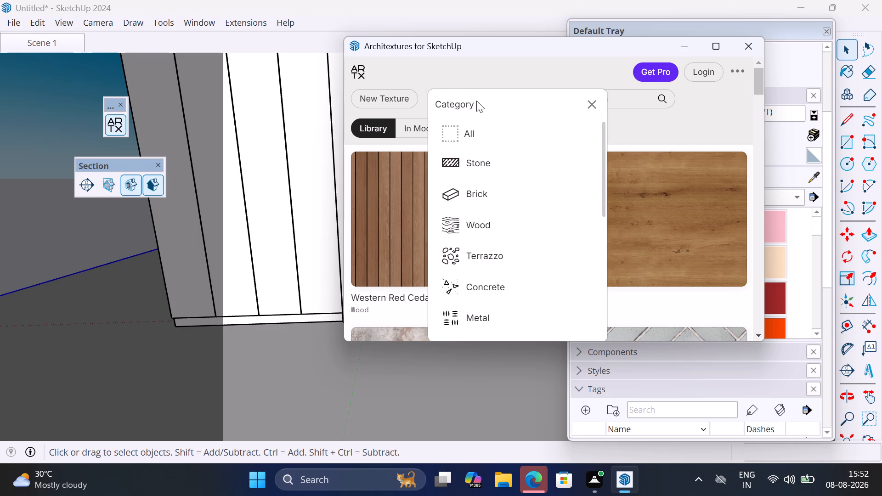
{"action": "left_click", "coordinate": [486, 175]}
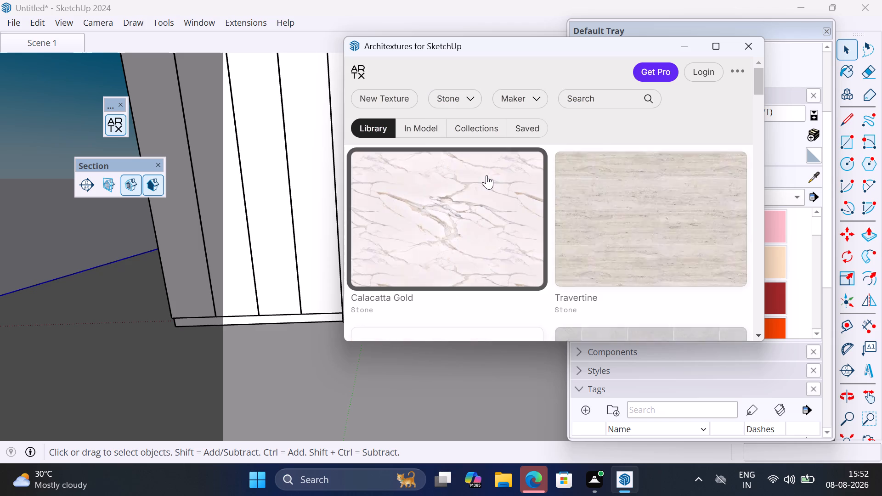
{"action": "scroll", "coordinate": [581, 216], "scroll_direction": "down", "scroll_amount": 2}
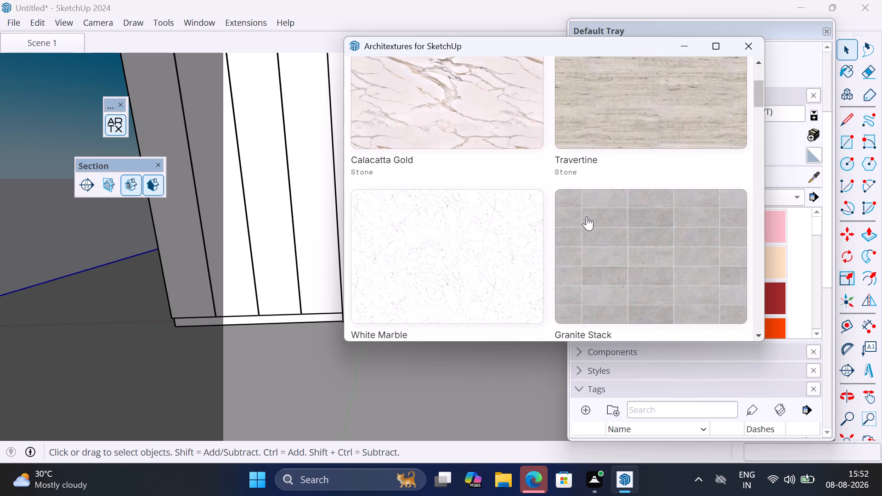
{"action": "scroll", "coordinate": [587, 216], "scroll_direction": "down", "scroll_amount": 3}
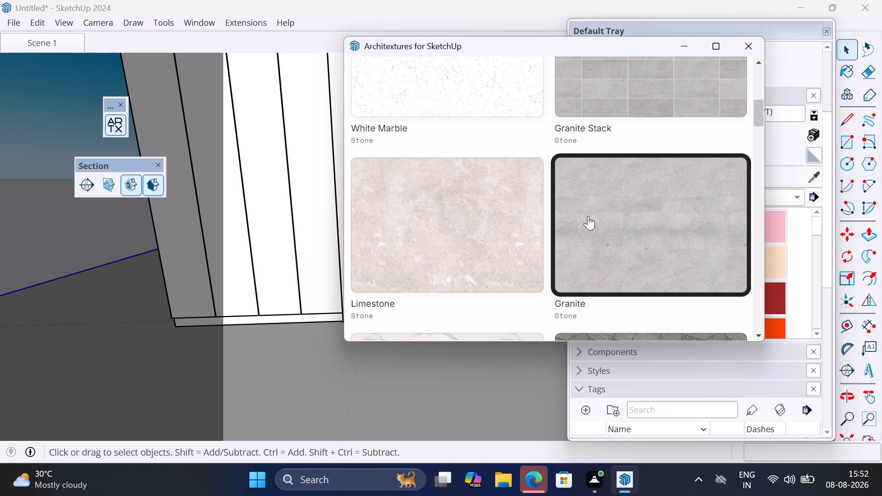
{"action": "scroll", "coordinate": [588, 216], "scroll_direction": "down", "scroll_amount": 6}
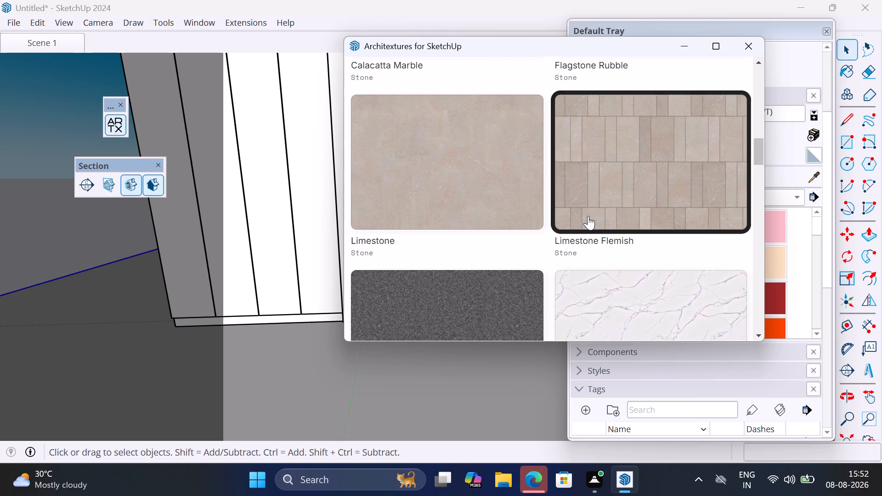
{"action": "scroll", "coordinate": [588, 216], "scroll_direction": "down", "scroll_amount": 5}
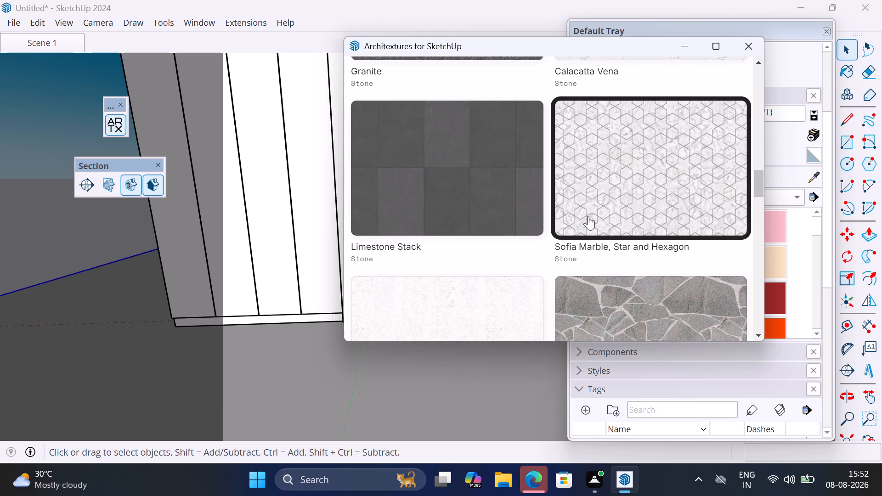
{"action": "scroll", "coordinate": [588, 216], "scroll_direction": "down", "scroll_amount": 7}
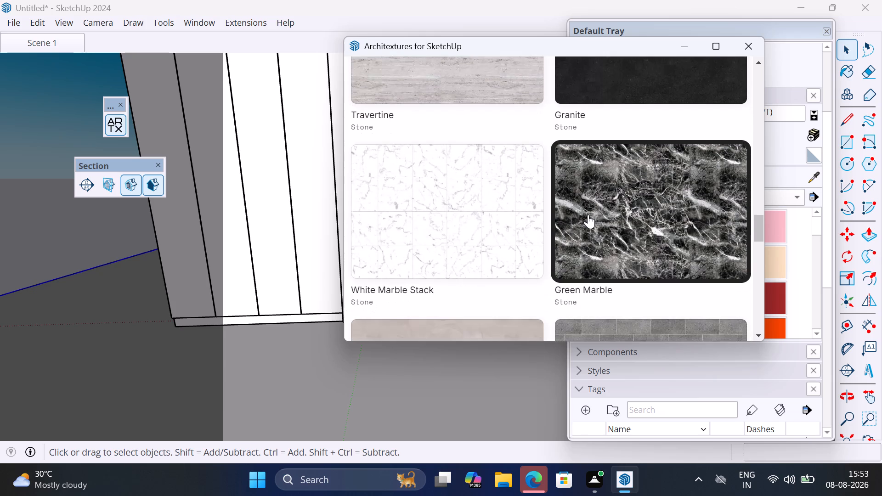
{"action": "scroll", "coordinate": [581, 212], "scroll_direction": "down", "scroll_amount": 5}
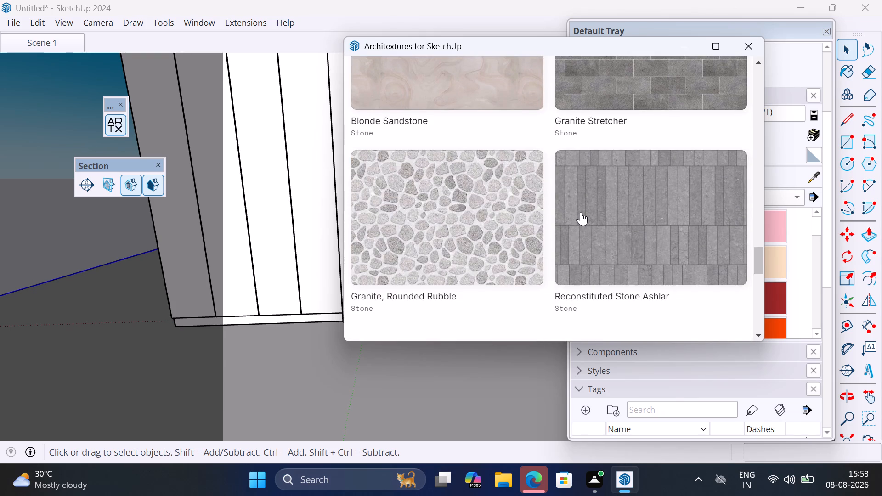
{"action": "scroll", "coordinate": [581, 212], "scroll_direction": "down", "scroll_amount": 6}
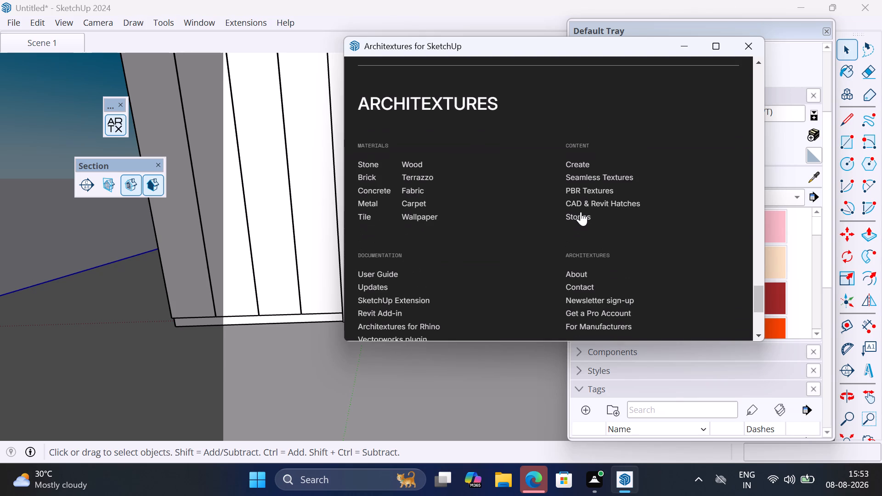
{"action": "scroll", "coordinate": [581, 212], "scroll_direction": "up", "scroll_amount": 16}
{"action": "scroll", "coordinate": [581, 212], "scroll_direction": "up", "scroll_amount": 5}
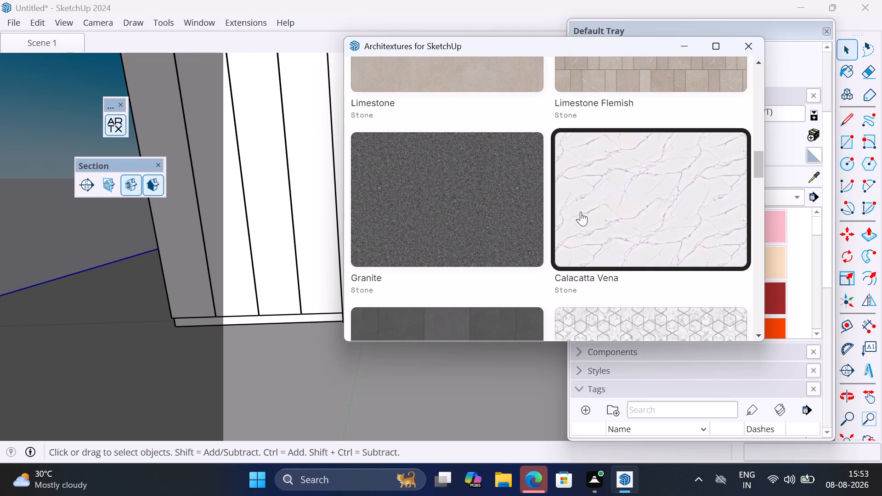
{"action": "scroll", "coordinate": [581, 212], "scroll_direction": "up", "scroll_amount": 9}
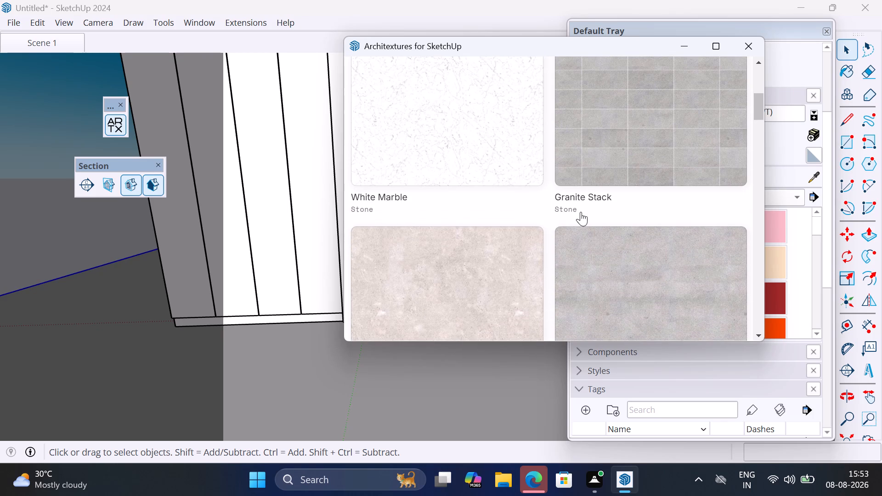
{"action": "scroll", "coordinate": [581, 212], "scroll_direction": "up", "scroll_amount": 5}
{"action": "scroll", "coordinate": [581, 212], "scroll_direction": "down", "scroll_amount": 2}
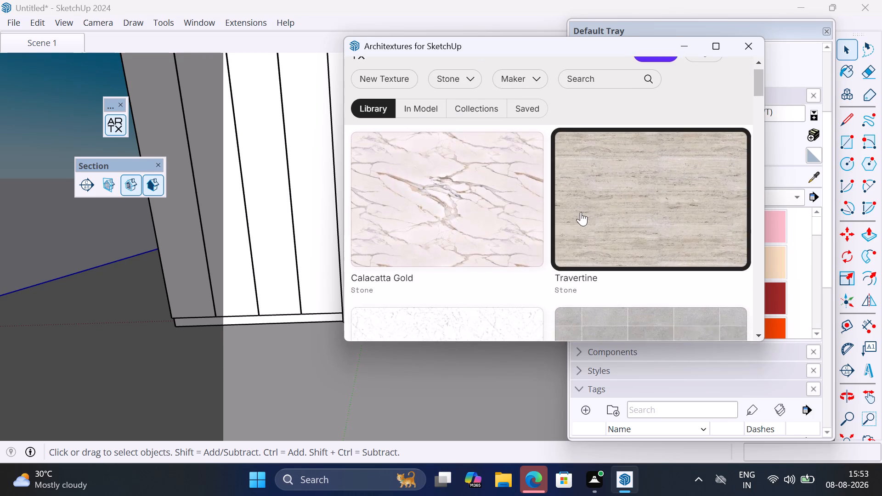
{"action": "scroll", "coordinate": [581, 212], "scroll_direction": "down", "scroll_amount": 4}
{"action": "left_click", "coordinate": [607, 192]}
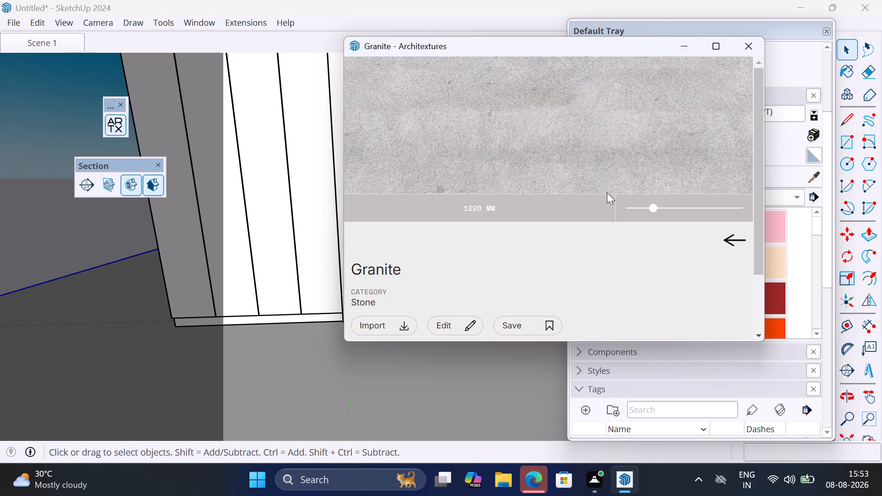
{"action": "left_click", "coordinate": [391, 324]}
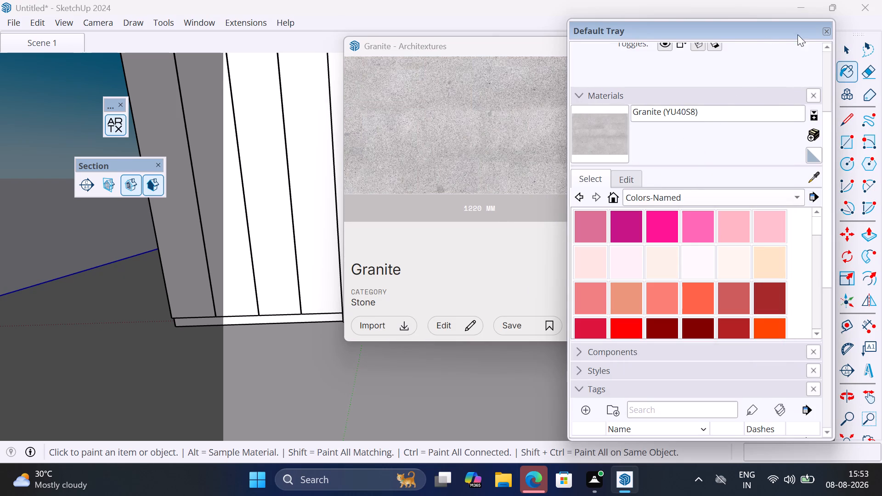
{"action": "left_click", "coordinate": [828, 30]}
{"action": "left_click", "coordinate": [752, 47]}
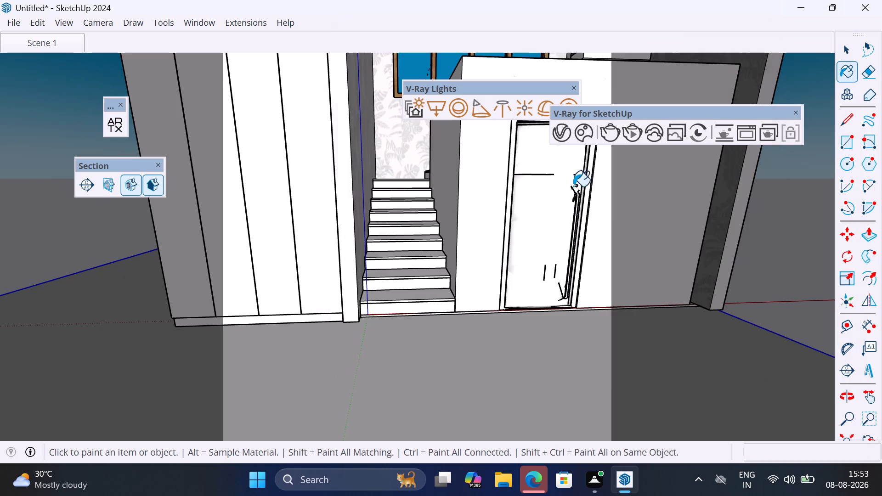
Paint all treads of the lower stair flight with the imported Granite material.
{"action": "scroll", "coordinate": [393, 186], "scroll_direction": "up", "scroll_amount": 5}
{"action": "middle_click_drag", "start_coordinate": [401, 174], "coordinate": [377, 239]}
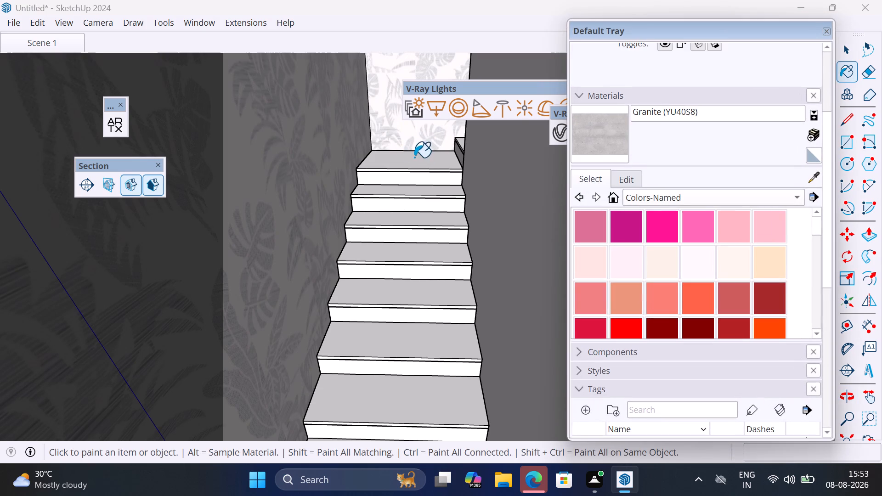
{"action": "left_click", "coordinate": [414, 158]}
{"action": "left_click", "coordinate": [414, 190]}
{"action": "left_click", "coordinate": [421, 215]}
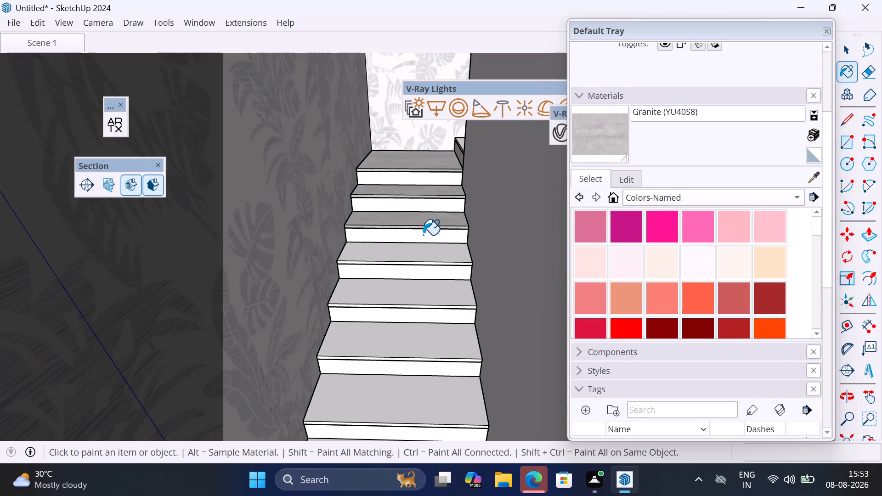
{"action": "left_click", "coordinate": [424, 250]}
{"action": "left_click", "coordinate": [424, 285]}
{"action": "left_click", "coordinate": [409, 345]}
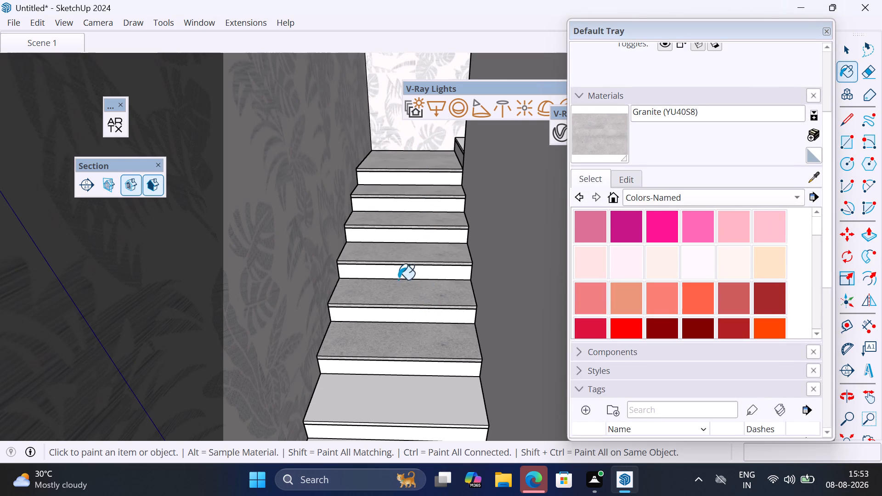
{"action": "scroll", "coordinate": [410, 235], "scroll_direction": "down", "scroll_amount": 5}
{"action": "left_click", "coordinate": [400, 323]}
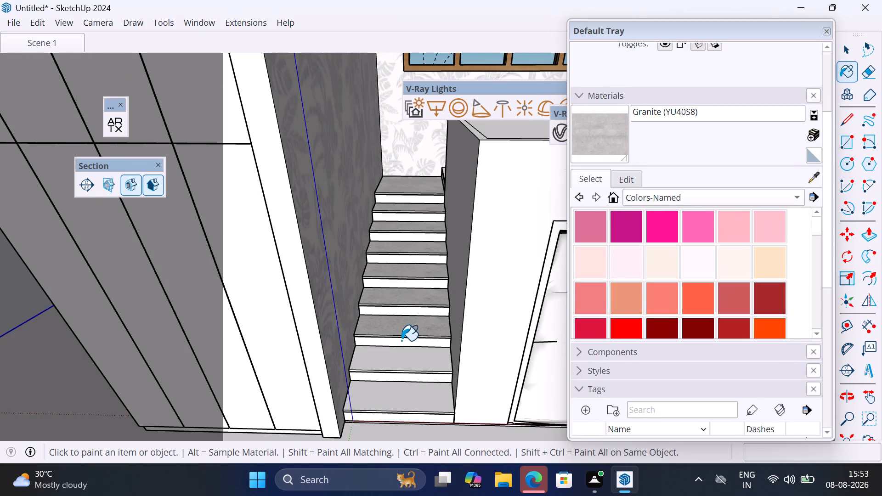
{"action": "left_click", "coordinate": [402, 356]}
{"action": "left_click", "coordinate": [396, 394]}
Paint the treads of the upper stair flight with Granite, from the lowest steps by the window wall up to the top platform.
{"action": "scroll", "coordinate": [394, 400], "scroll_direction": "down", "scroll_amount": 4}
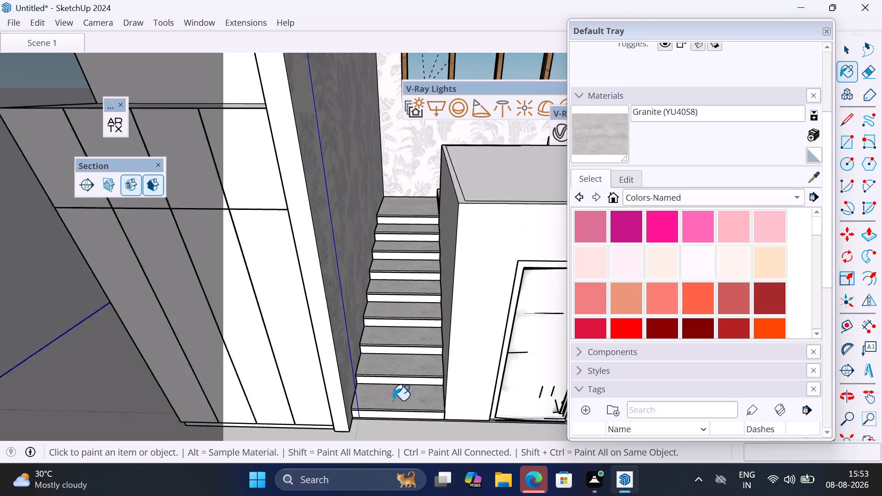
{"action": "scroll", "coordinate": [393, 400], "scroll_direction": "down", "scroll_amount": 3}
{"action": "scroll", "coordinate": [478, 236], "scroll_direction": "up", "scroll_amount": 6}
{"action": "middle_click_drag", "start_coordinate": [473, 231], "coordinate": [448, 328]}
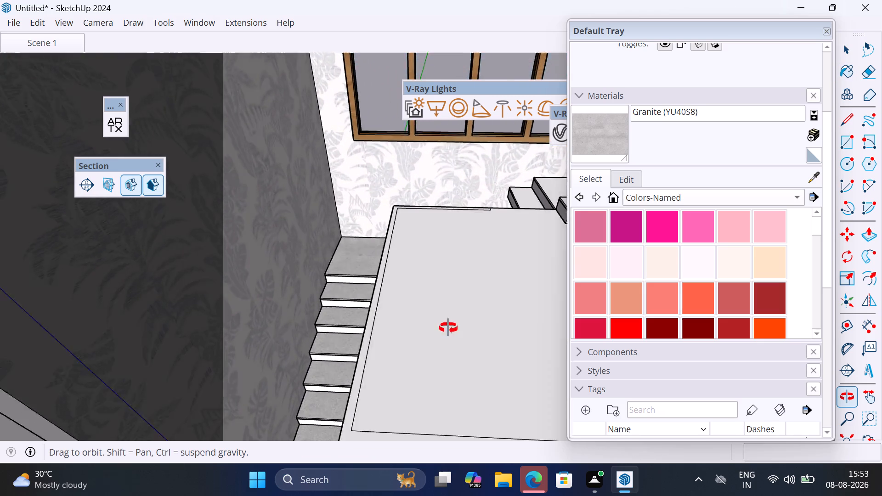
{"action": "middle_click_drag", "start_coordinate": [448, 328], "coordinate": [434, 414]}
{"action": "scroll", "coordinate": [431, 273], "scroll_direction": "down", "scroll_amount": 4}
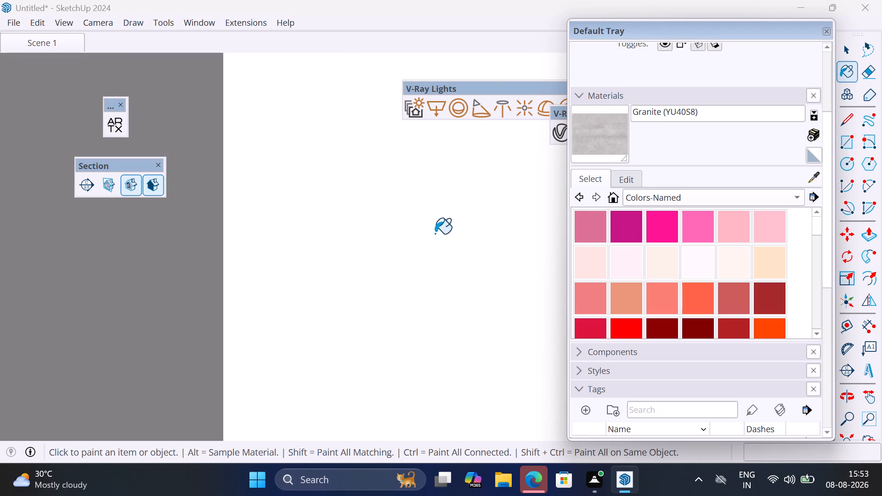
{"action": "middle_click_drag", "start_coordinate": [439, 229], "coordinate": [492, 131]}
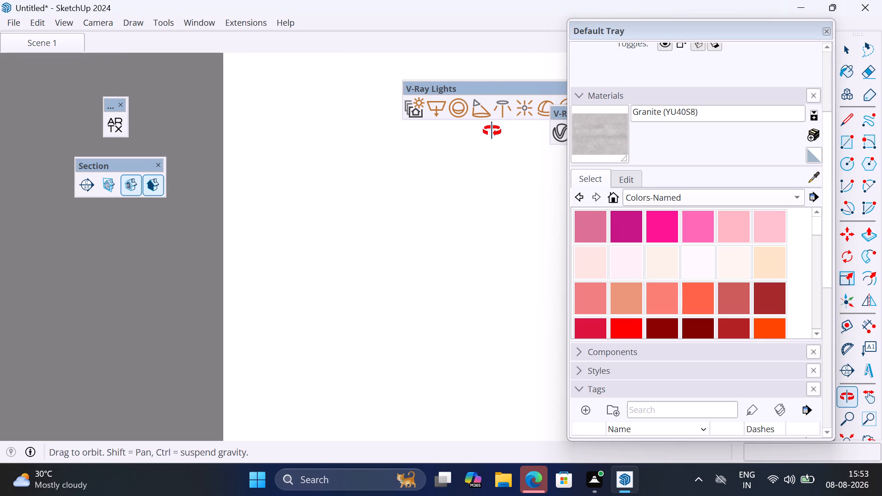
{"action": "middle_click_drag", "start_coordinate": [492, 131], "coordinate": [498, 116]}
{"action": "scroll", "coordinate": [445, 147], "scroll_direction": "down", "scroll_amount": 5}
{"action": "scroll", "coordinate": [385, 171], "scroll_direction": "down", "scroll_amount": 13}
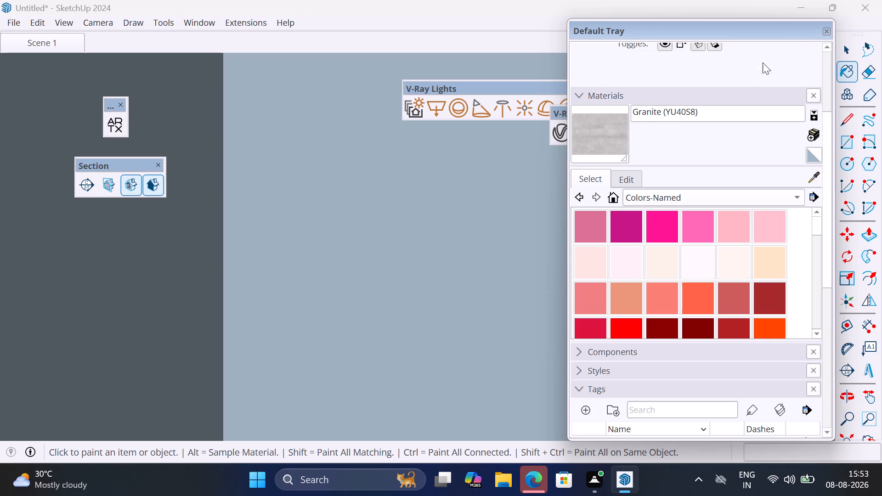
{"action": "left_click", "coordinate": [828, 33]}
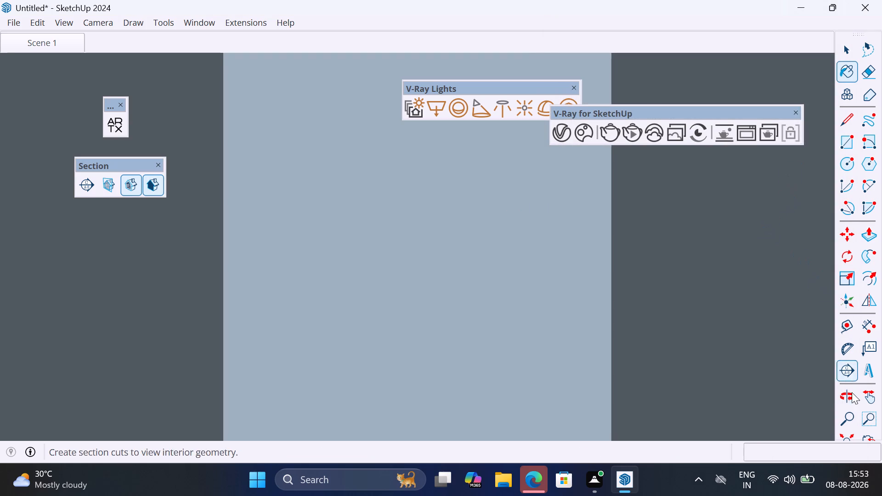
{"action": "left_click", "coordinate": [852, 431]}
{"action": "scroll", "coordinate": [595, 340], "scroll_direction": "down", "scroll_amount": 4}
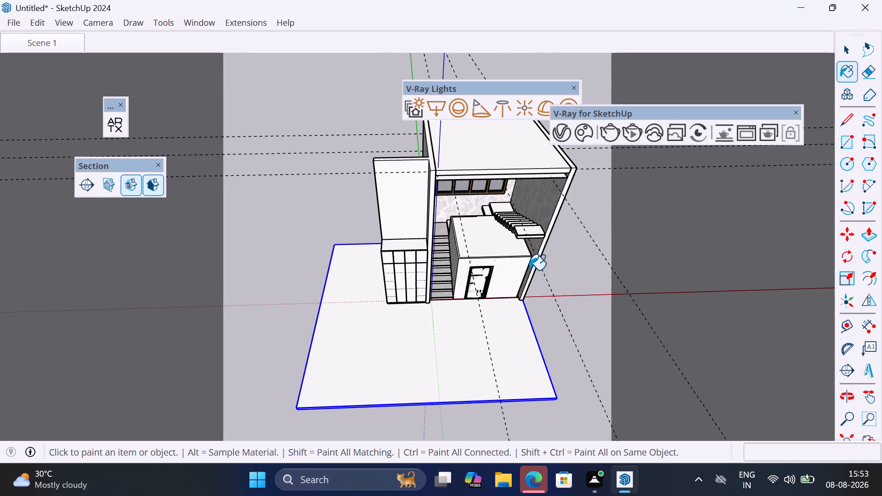
{"action": "scroll", "coordinate": [492, 204], "scroll_direction": "up", "scroll_amount": 14}
{"action": "left_click", "coordinate": [487, 214]}
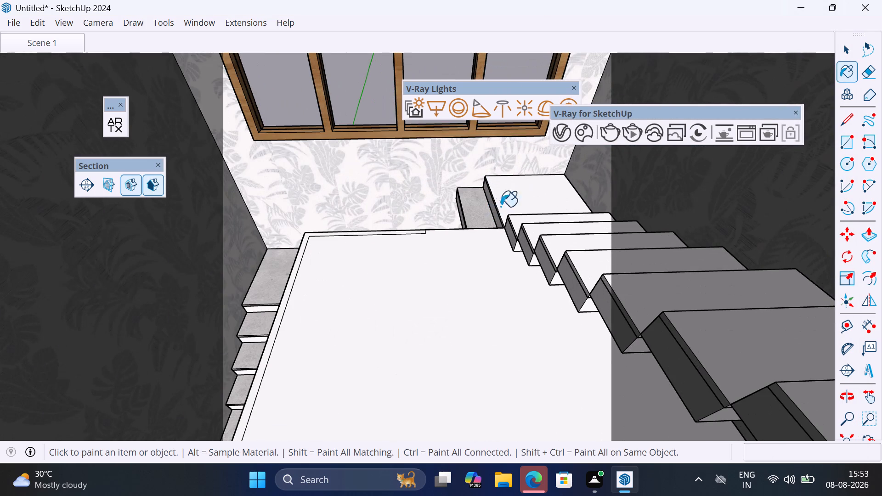
{"action": "left_click", "coordinate": [512, 201]}
{"action": "left_click", "coordinate": [544, 221]}
{"action": "left_click", "coordinate": [551, 230]}
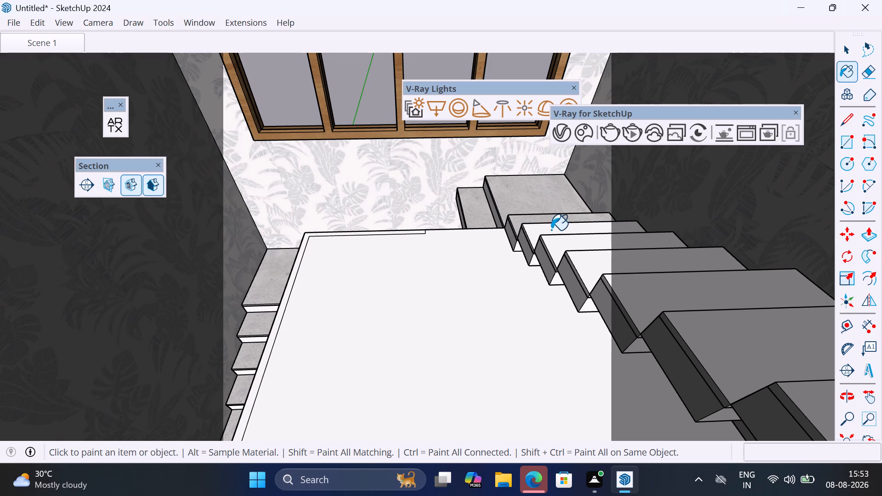
{"action": "left_click", "coordinate": [572, 248]}
{"action": "scroll", "coordinate": [494, 197], "scroll_direction": "down", "scroll_amount": 4}
{"action": "left_click", "coordinate": [561, 232]}
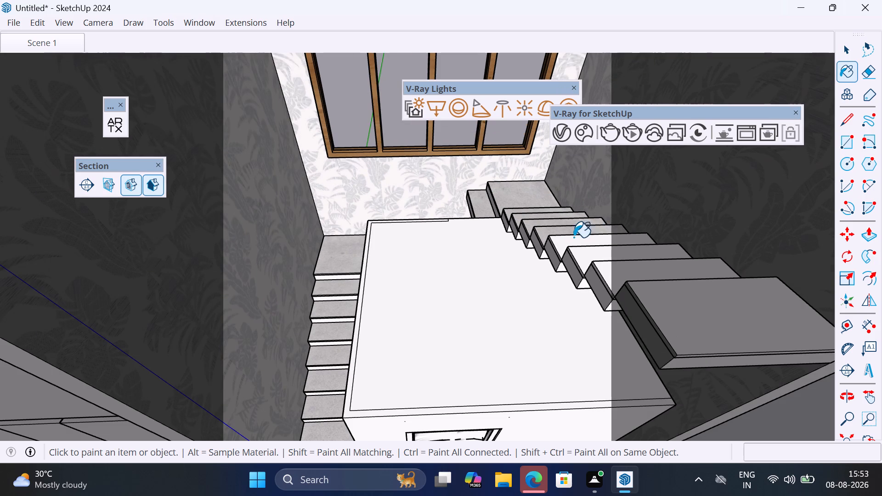
{"action": "left_click", "coordinate": [581, 239]}
{"action": "left_click", "coordinate": [601, 259]}
{"action": "left_click", "coordinate": [619, 276]}
{"action": "left_click", "coordinate": [682, 314]}
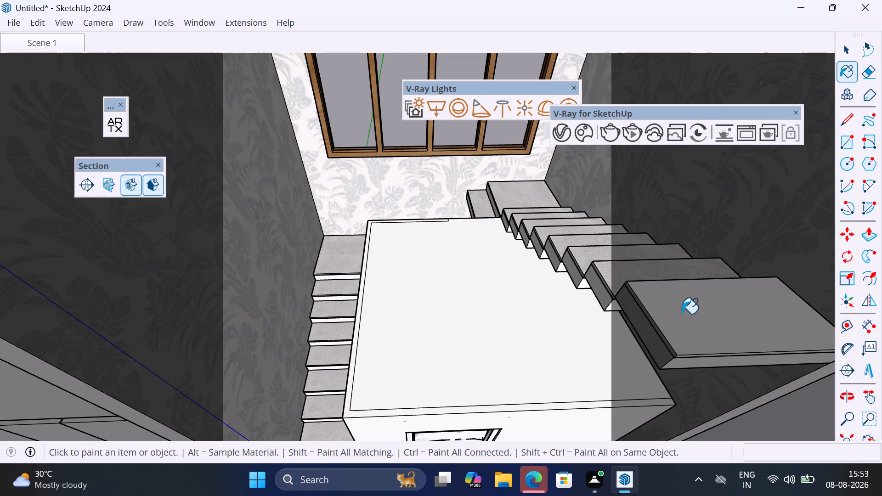
Paint the top of the remaining unpainted step on the landing along the window wall with Granite and end painting.
{"action": "scroll", "coordinate": [439, 262], "scroll_direction": "down", "scroll_amount": 4}
{"action": "scroll", "coordinate": [470, 232], "scroll_direction": "up", "scroll_amount": 10}
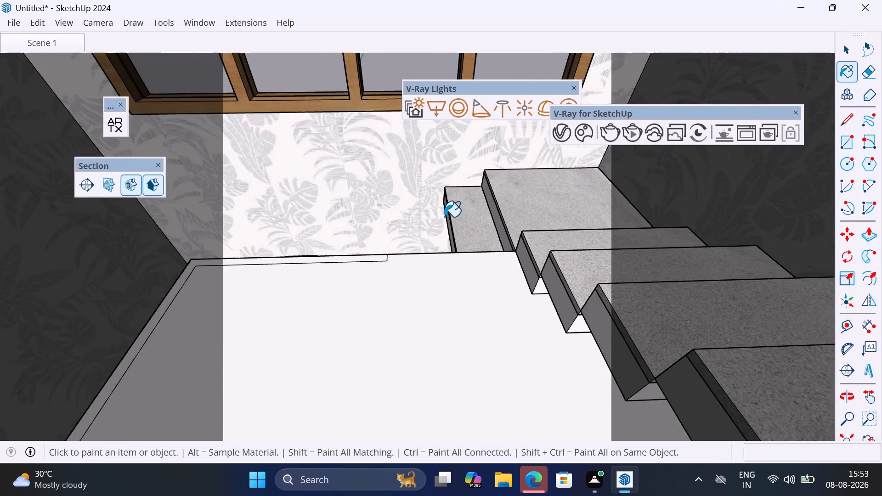
{"action": "middle_click_drag", "start_coordinate": [444, 217], "coordinate": [450, 259]}
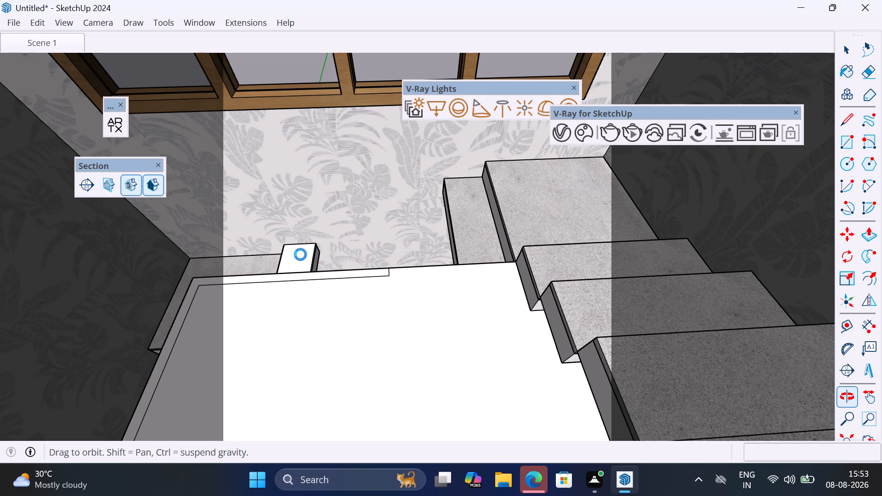
{"action": "left_click", "coordinate": [305, 257]}
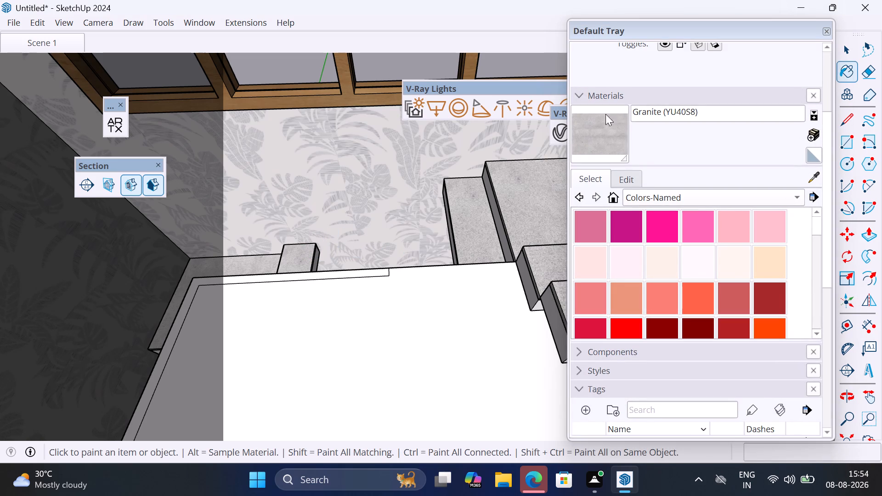
{"action": "left_click", "coordinate": [827, 28]}
{"action": "key", "text": "space"}
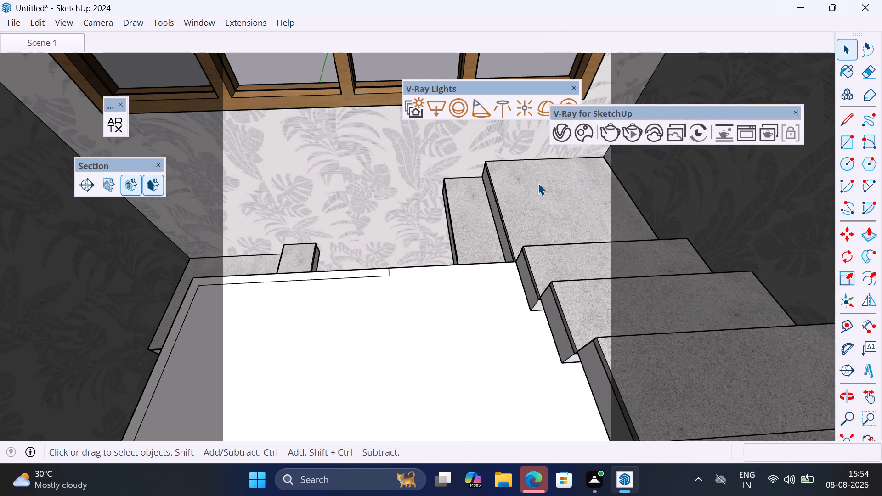
Copy the Granite step beside the upper corner platform down along the window wall, about 1' 1 7/16" per step, as a five-copy array.
{"action": "scroll", "coordinate": [473, 219], "scroll_direction": "up", "scroll_amount": 7}
{"action": "middle_click_drag", "start_coordinate": [457, 223], "coordinate": [507, 204]}
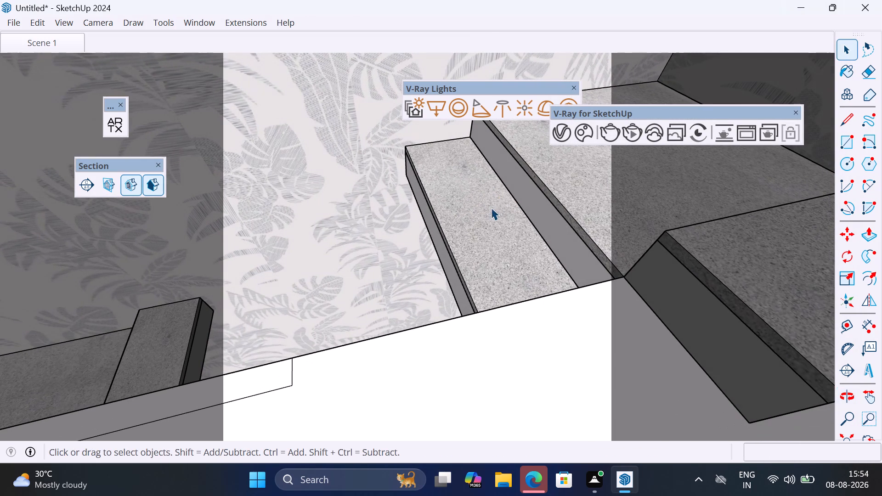
{"action": "left_click", "coordinate": [491, 208]}
{"action": "left_click", "coordinate": [434, 237], "text": "ctrl"}
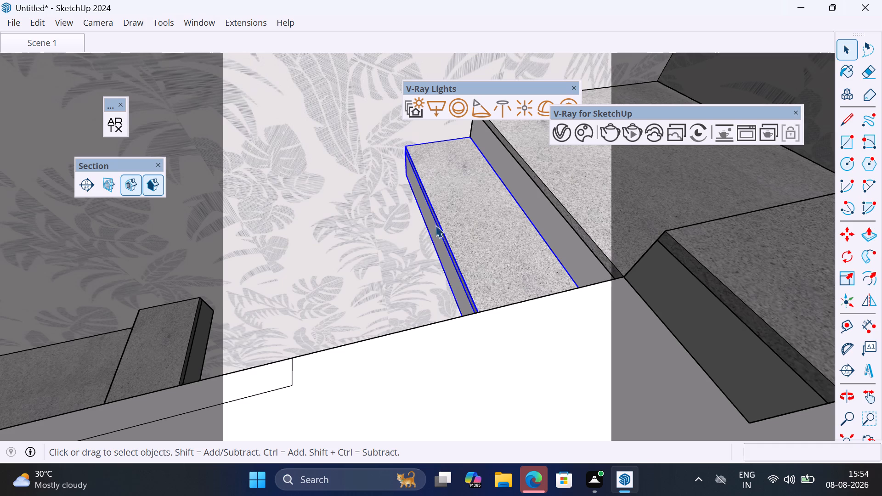
{"action": "key", "text": "m"}
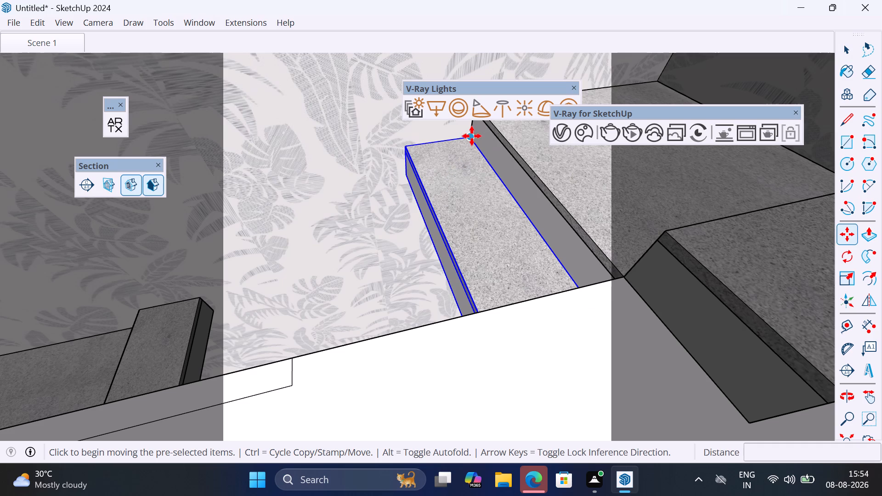
{"action": "left_click", "coordinate": [472, 136]}
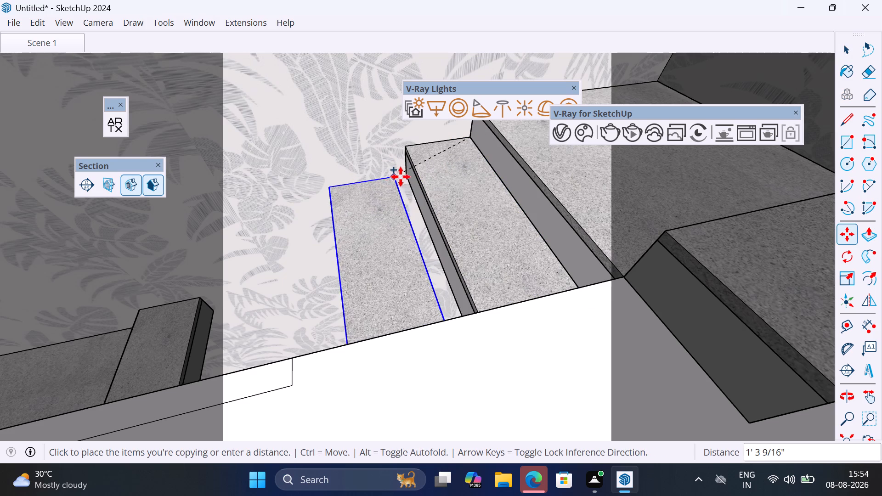
{"action": "left_click", "coordinate": [402, 177]}
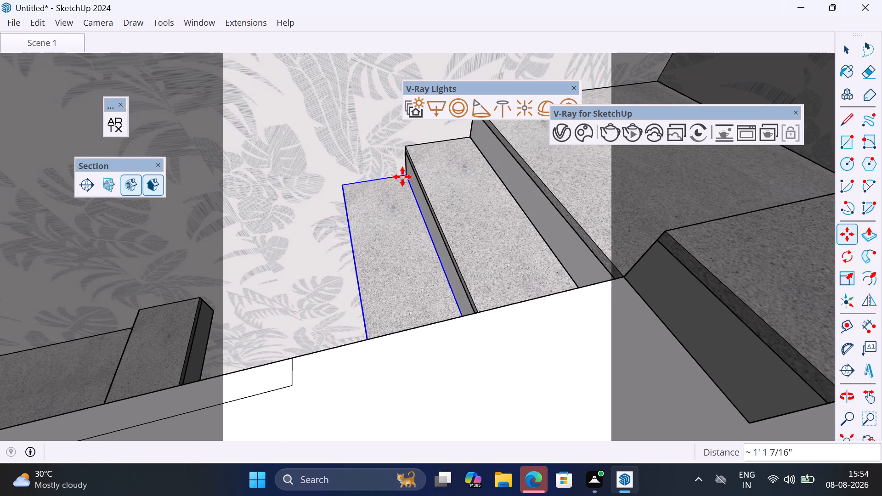
{"action": "key", "text": "shift+asterisk"}
{"action": "key", "text": "5"}
{"action": "key", "text": "Return"}
Examine the copied steps along the window wall and the whole stairwell model from outside.
{"action": "scroll", "coordinate": [480, 89], "scroll_direction": "down", "scroll_amount": 5}
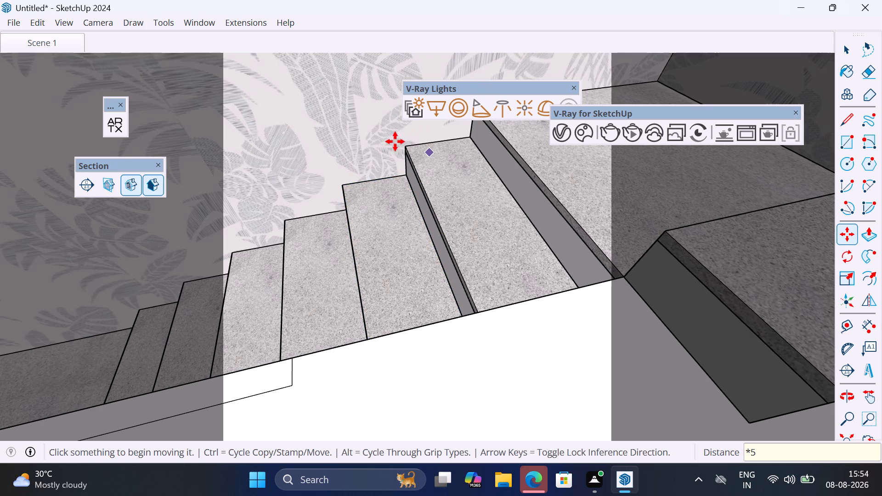
{"action": "scroll", "coordinate": [389, 152], "scroll_direction": "down", "scroll_amount": 8}
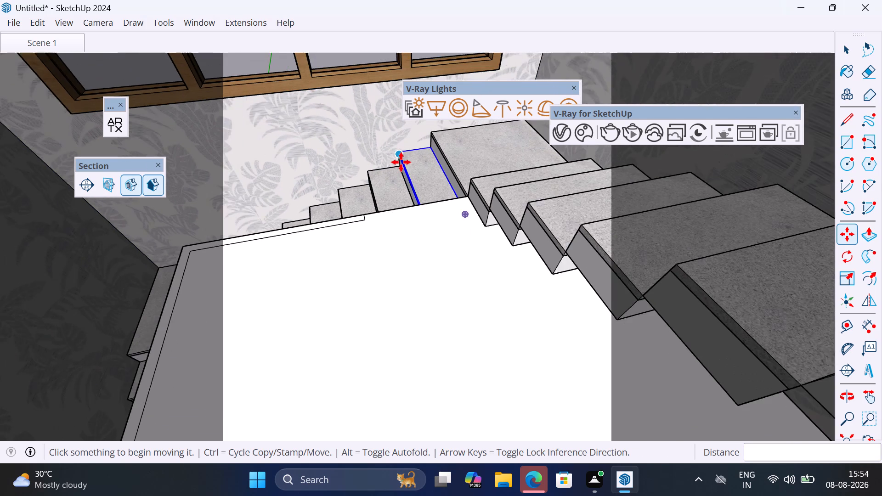
{"action": "scroll", "coordinate": [401, 162], "scroll_direction": "down", "scroll_amount": 3}
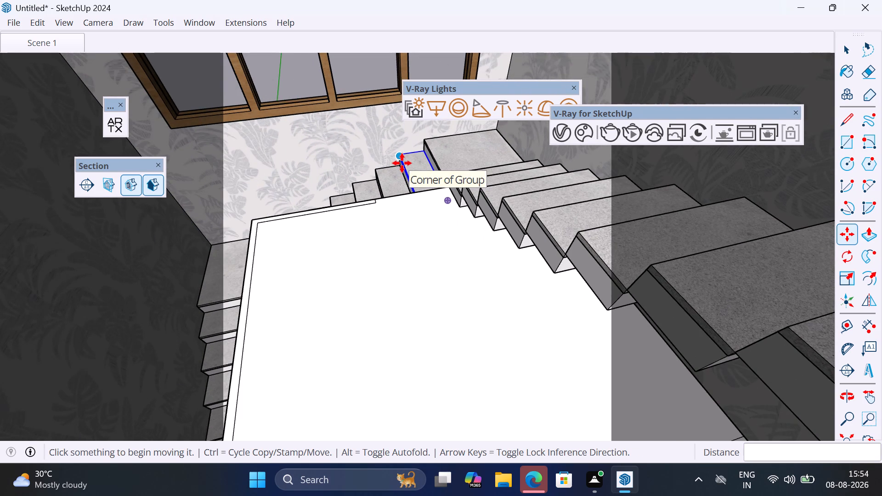
{"action": "scroll", "coordinate": [402, 163], "scroll_direction": "down", "scroll_amount": 3}
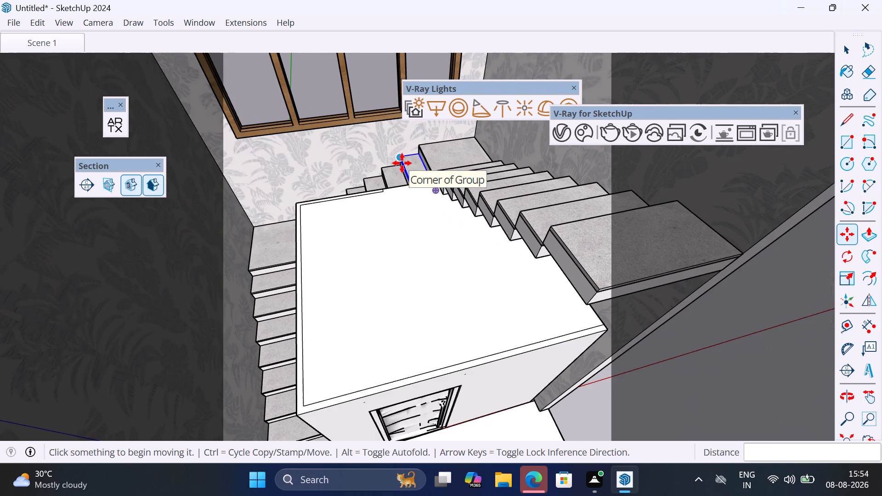
{"action": "scroll", "coordinate": [402, 163], "scroll_direction": "down", "scroll_amount": 1}
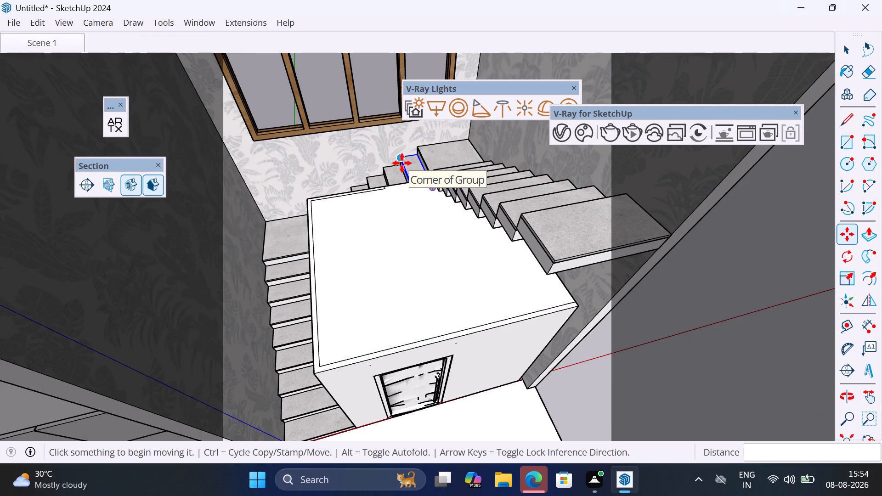
{"action": "scroll", "coordinate": [405, 163], "scroll_direction": "down", "scroll_amount": 5}
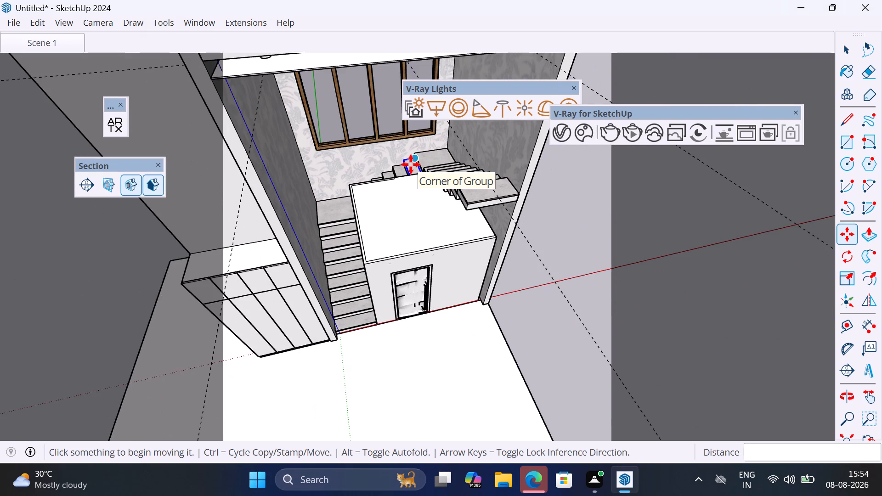
{"action": "scroll", "coordinate": [411, 164], "scroll_direction": "down", "scroll_amount": 5}
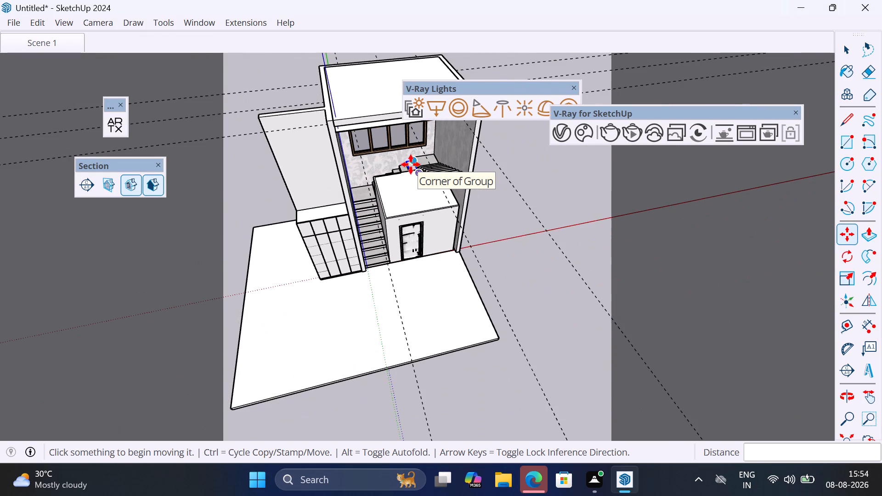
{"action": "scroll", "coordinate": [411, 164], "scroll_direction": "down", "scroll_amount": 3}
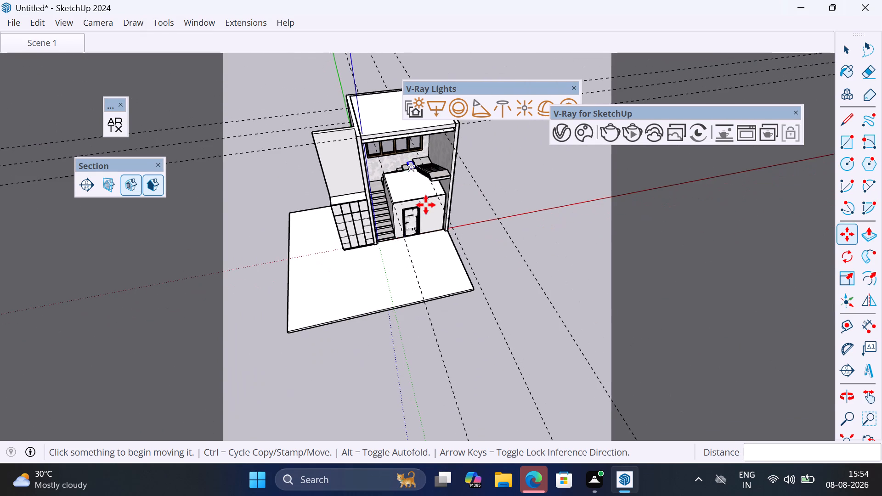
{"action": "middle_click_drag", "start_coordinate": [426, 205], "coordinate": [386, 152]}
{"action": "scroll", "coordinate": [420, 203], "scroll_direction": "up", "scroll_amount": 1}
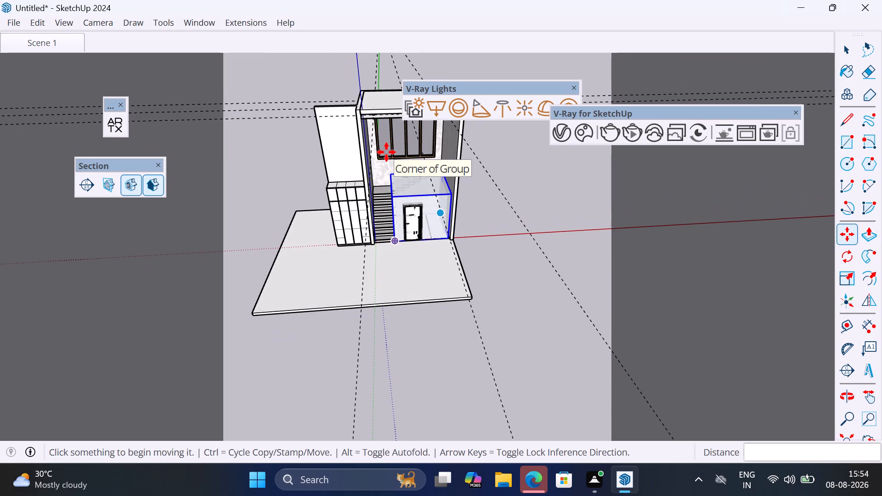
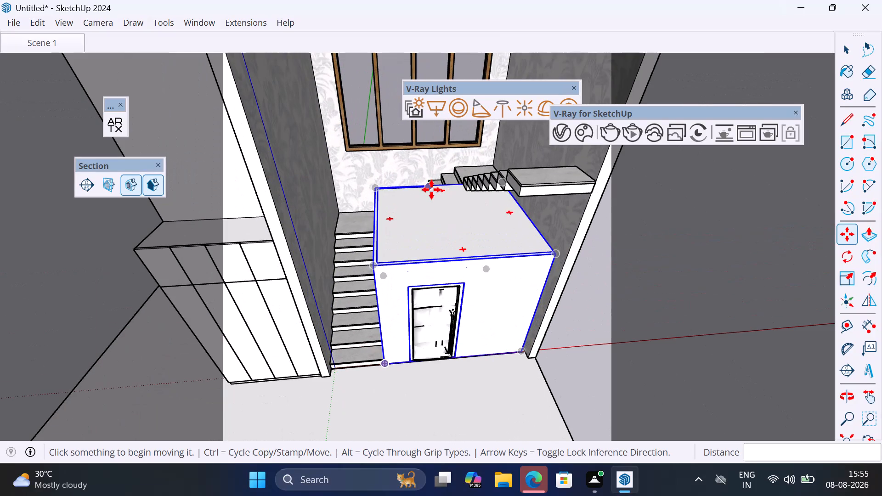
Select the block containing the door beside the stairs and create a new Generic V-Ray material.
{"action": "key", "text": "space"}
{"action": "scroll", "coordinate": [395, 276], "scroll_direction": "up", "scroll_amount": 6}
{"action": "middle_click_drag", "start_coordinate": [394, 276], "coordinate": [482, 241]}
{"action": "left_click", "coordinate": [397, 254]}
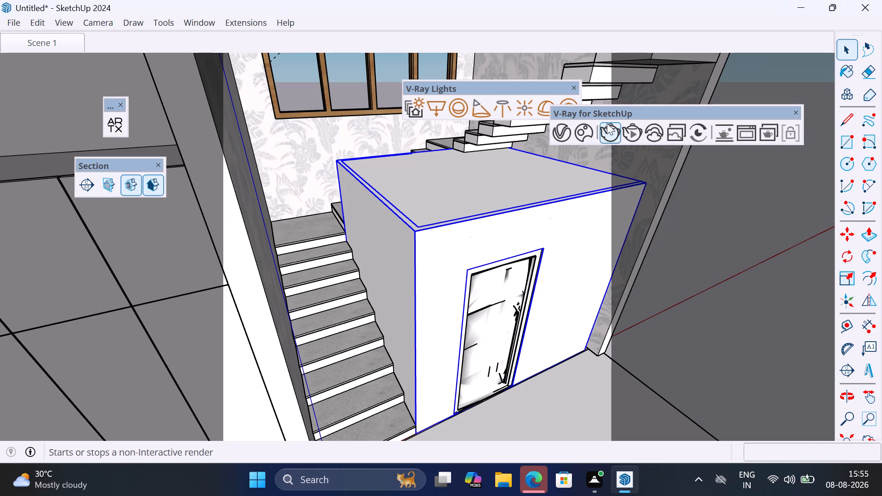
{"action": "left_click", "coordinate": [118, 121]}
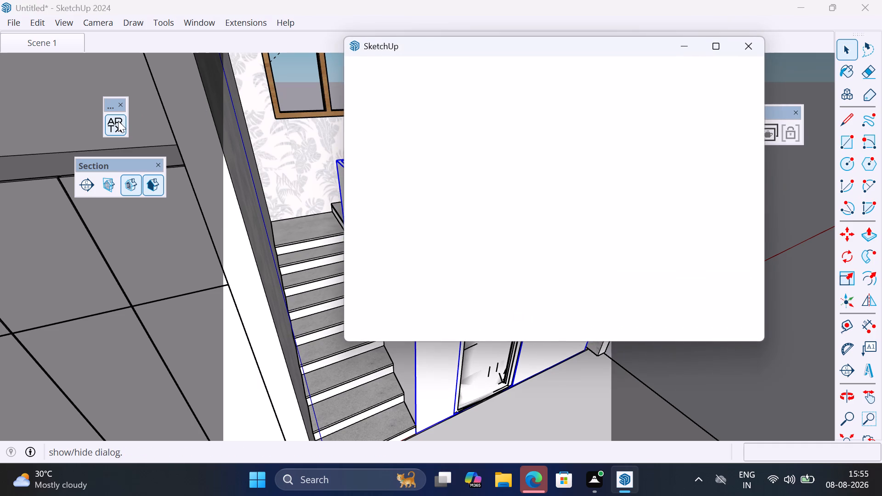
{"action": "left_click", "coordinate": [760, 39]}
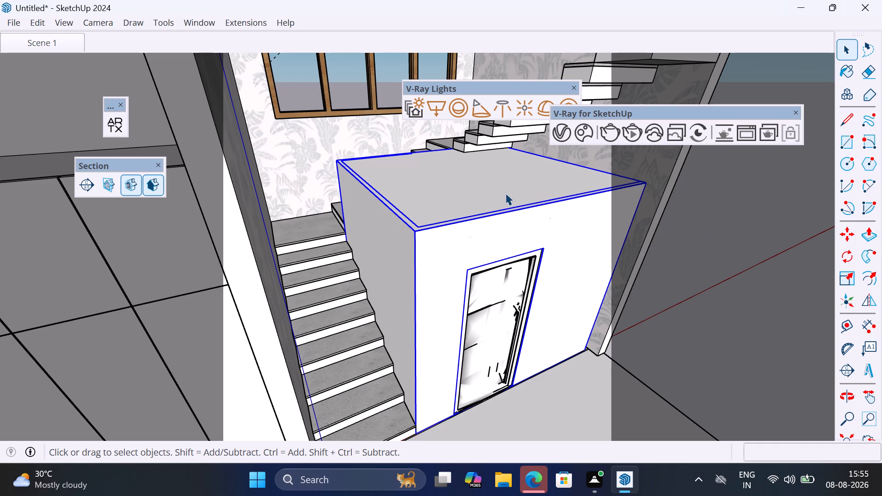
{"action": "left_click", "coordinate": [562, 129]}
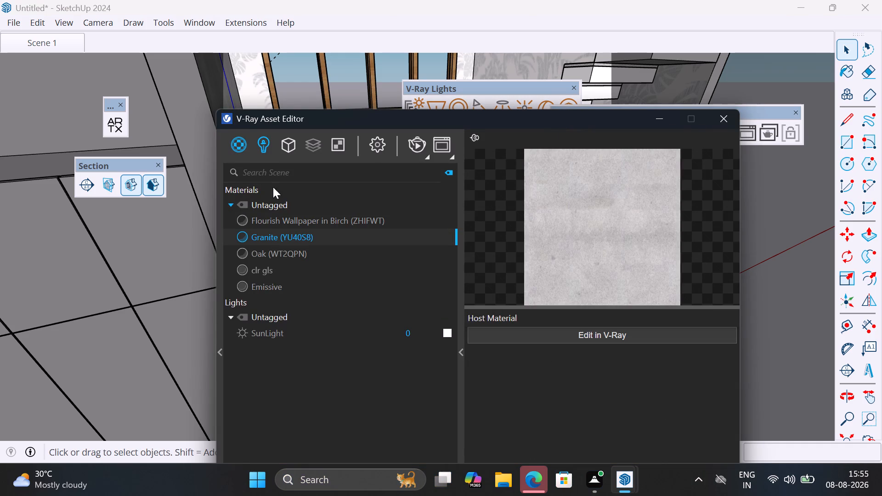
{"action": "right_click", "coordinate": [240, 137]}
{"action": "left_click", "coordinate": [277, 166]}
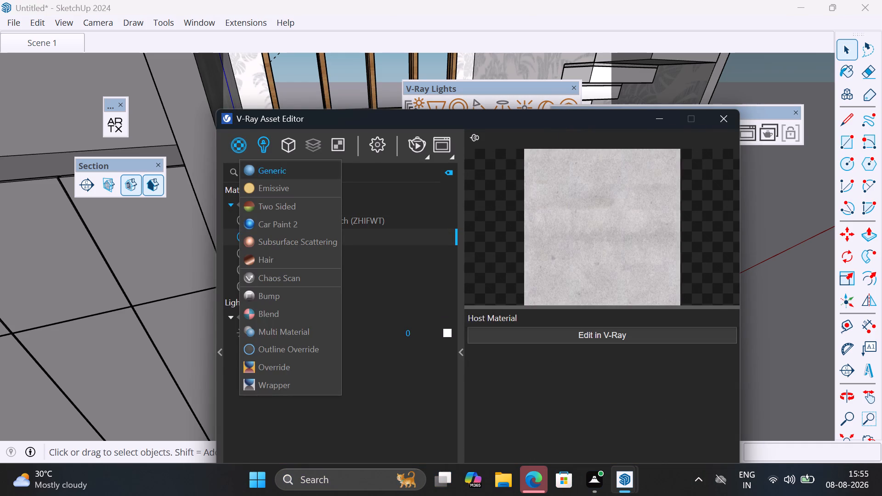
{"action": "left_click", "coordinate": [311, 302]}
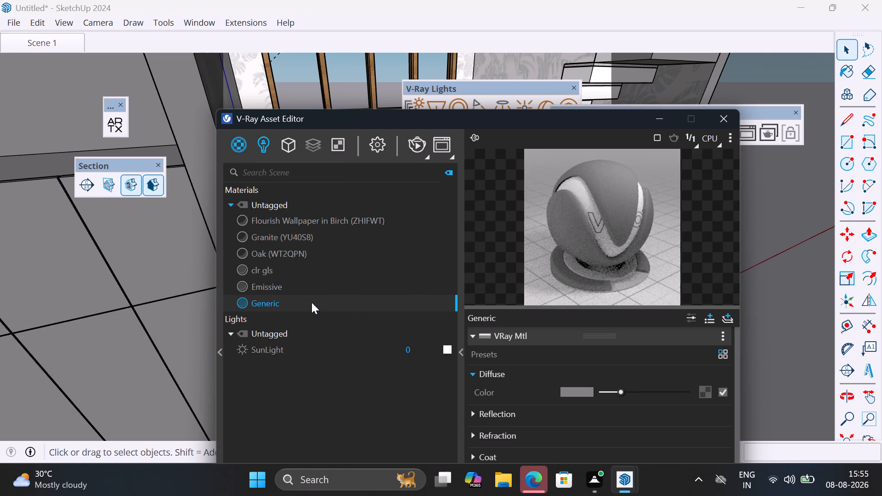
Set the Generic material's diffuse color to a warm cream, RGB 0.98, 0.946, 0.853.
{"action": "left_click", "coordinate": [585, 390]}
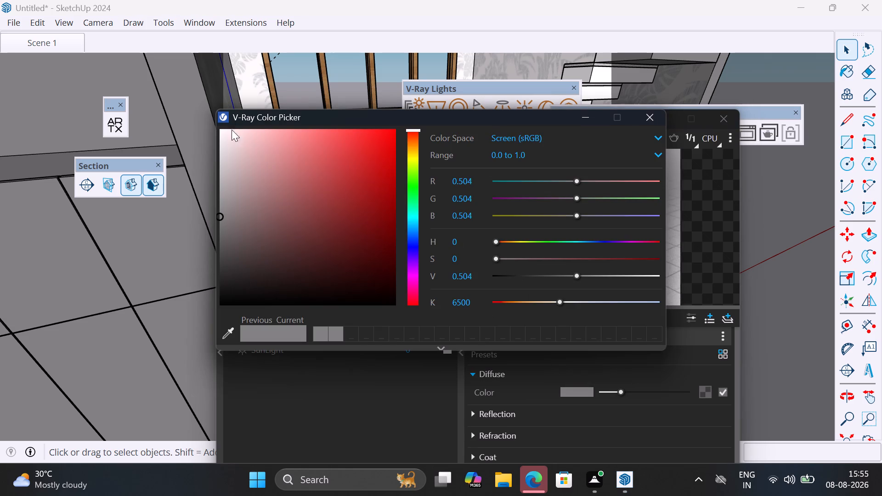
{"action": "left_click", "coordinate": [224, 155]}
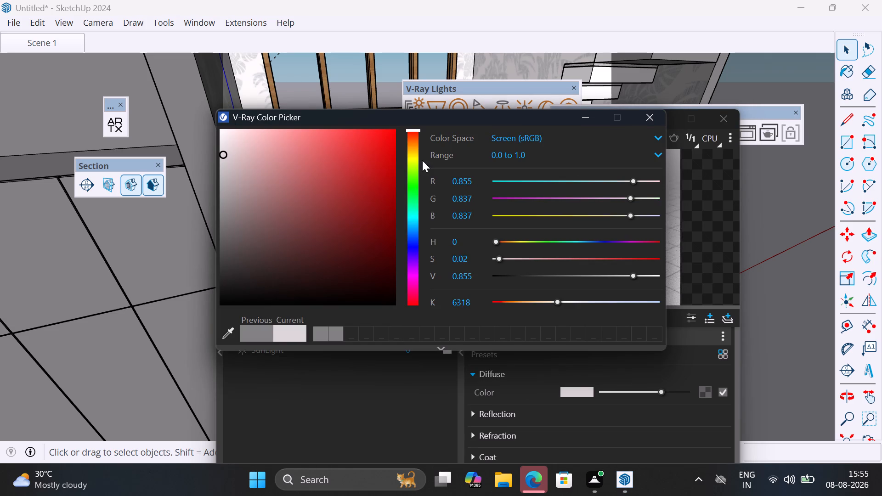
{"action": "left_click", "coordinate": [413, 151]}
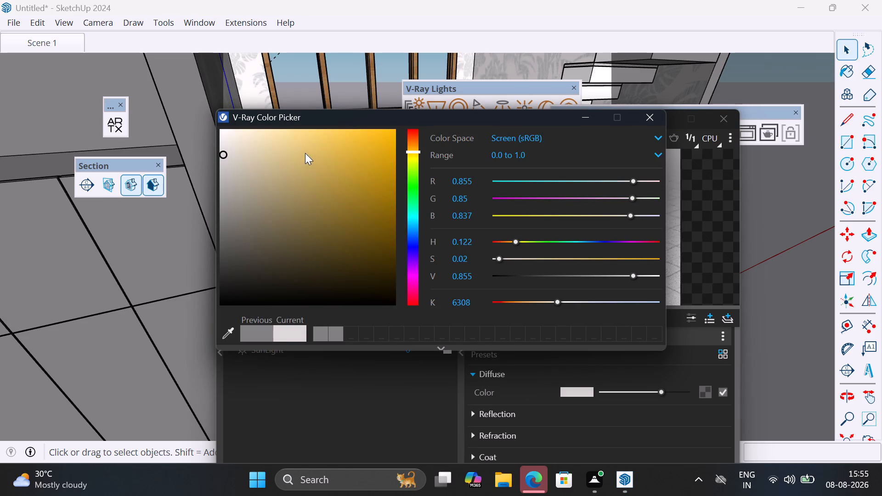
{"action": "left_click", "coordinate": [260, 137]}
{"action": "left_click", "coordinate": [247, 134]}
{"action": "left_click", "coordinate": [236, 133]}
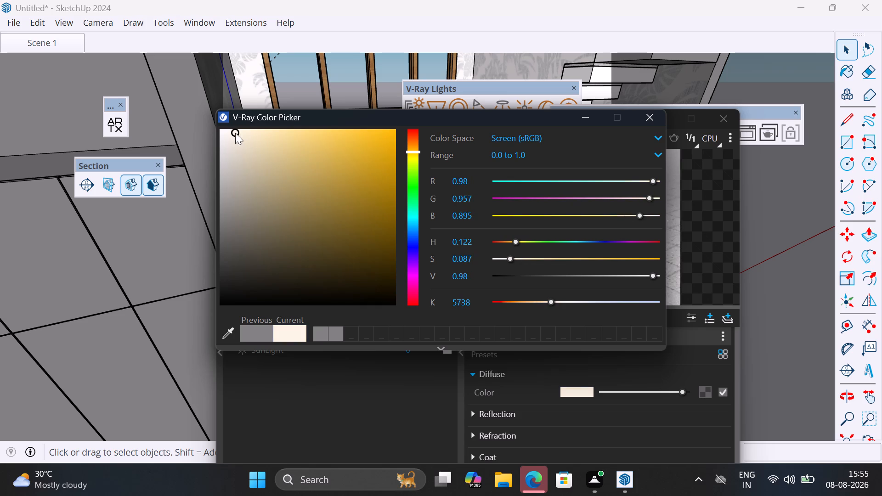
{"action": "left_click", "coordinate": [243, 133]}
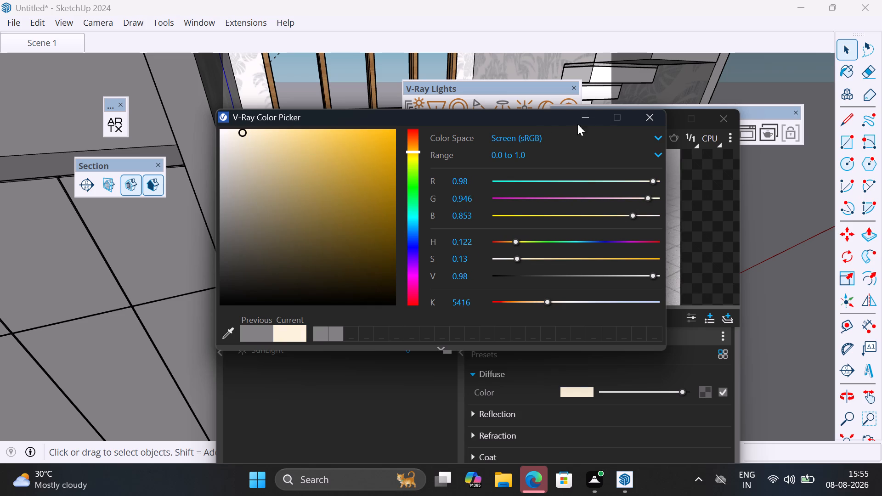
{"action": "left_click", "coordinate": [726, 114]}
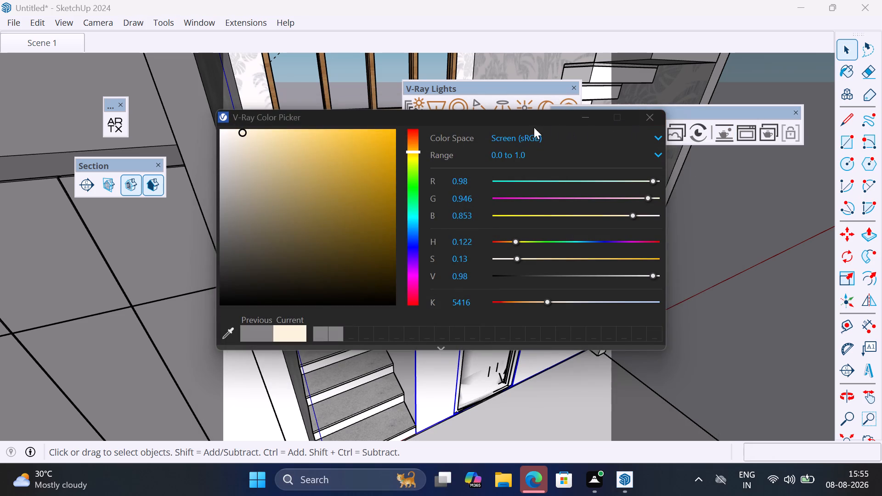
{"action": "left_click", "coordinate": [648, 118]}
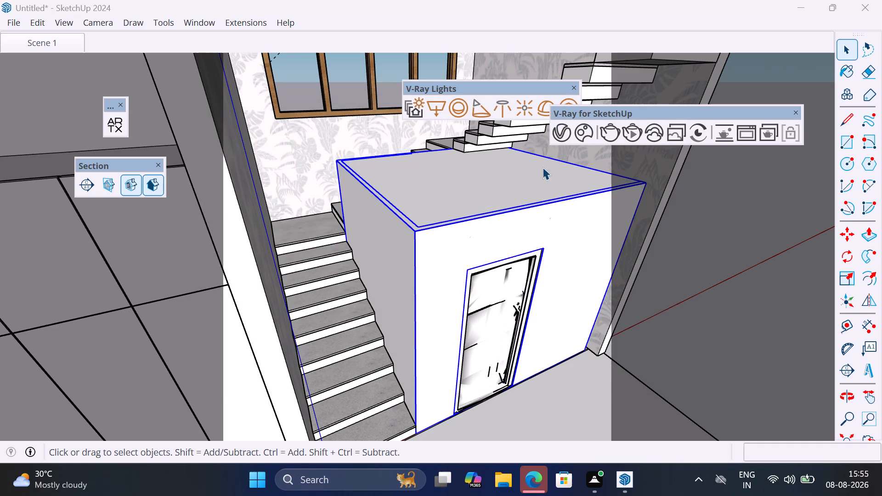
Apply the cream Generic material to the selected door block and clear the selection.
{"action": "left_click", "coordinate": [560, 138]}
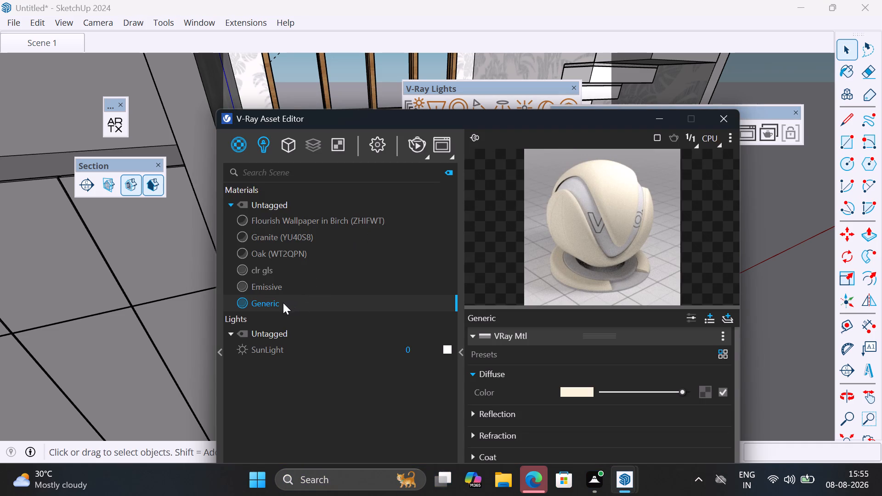
{"action": "right_click", "coordinate": [283, 303]}
{"action": "left_click", "coordinate": [333, 328]}
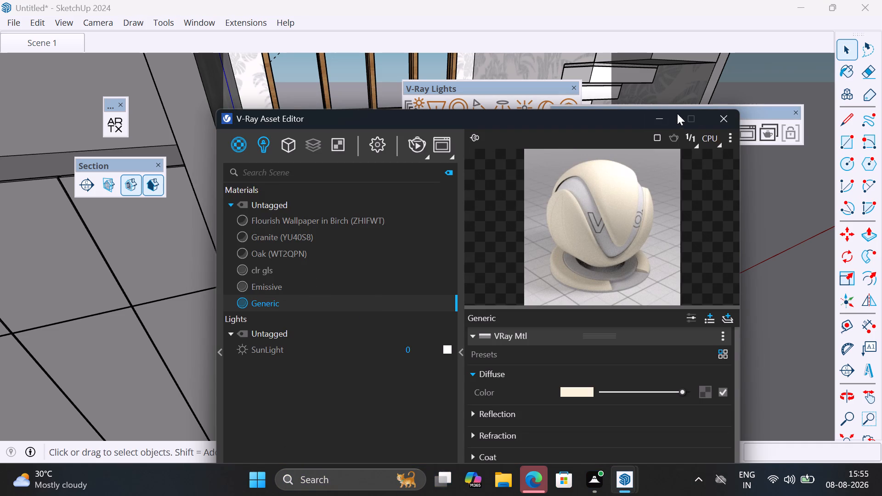
{"action": "left_click", "coordinate": [669, 117]}
{"action": "scroll", "coordinate": [533, 260], "scroll_direction": "down", "scroll_amount": 1}
{"action": "left_click", "coordinate": [706, 248]}
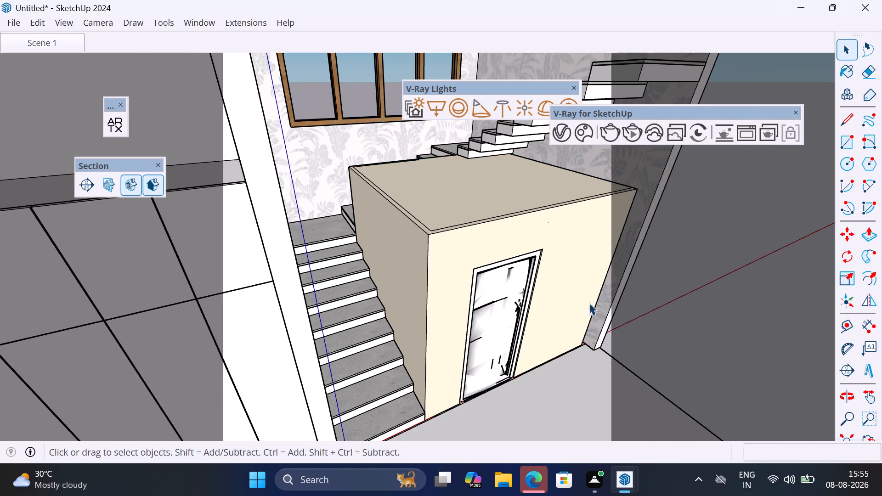
Return to the Scene 1 view and set the V-Ray SunLight intensity to 1.
{"action": "key", "text": "space"}
{"action": "left_click", "coordinate": [68, 42]}
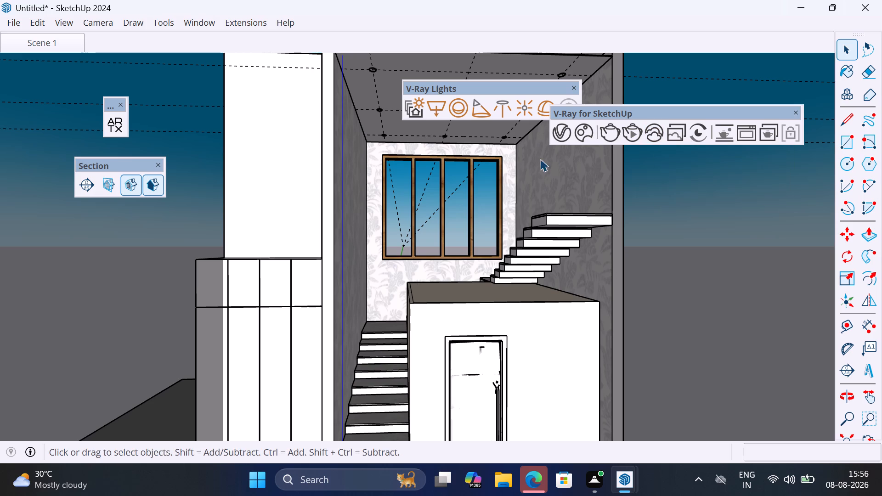
{"action": "left_click", "coordinate": [560, 135]}
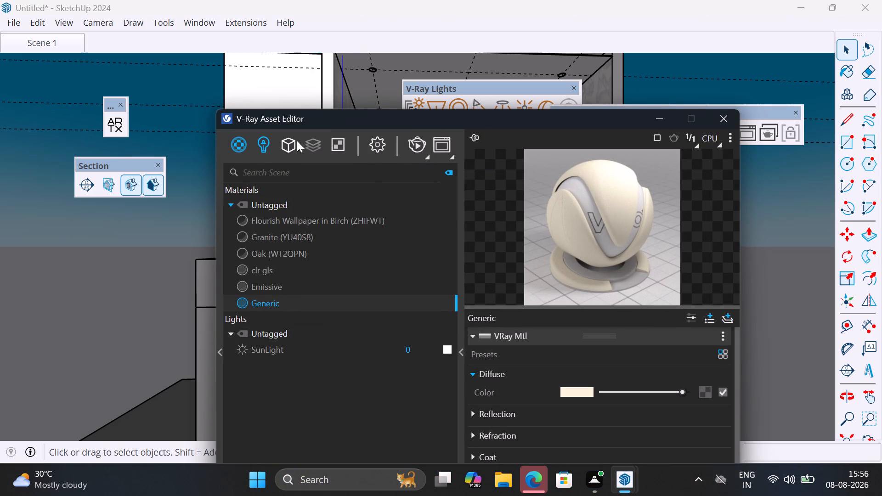
{"action": "left_click", "coordinate": [259, 143]}
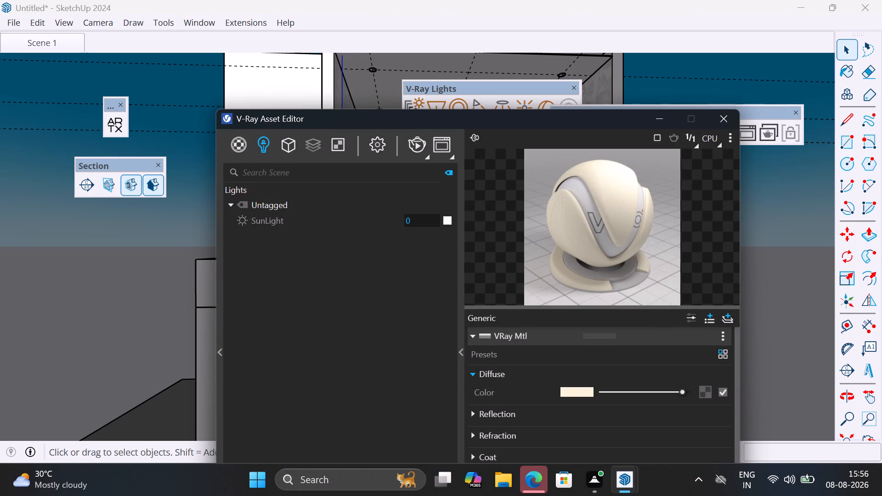
{"action": "left_click_drag", "start_coordinate": [428, 222], "coordinate": [392, 222]}
{"action": "key", "text": "1"}
{"action": "key", "text": "Return"}
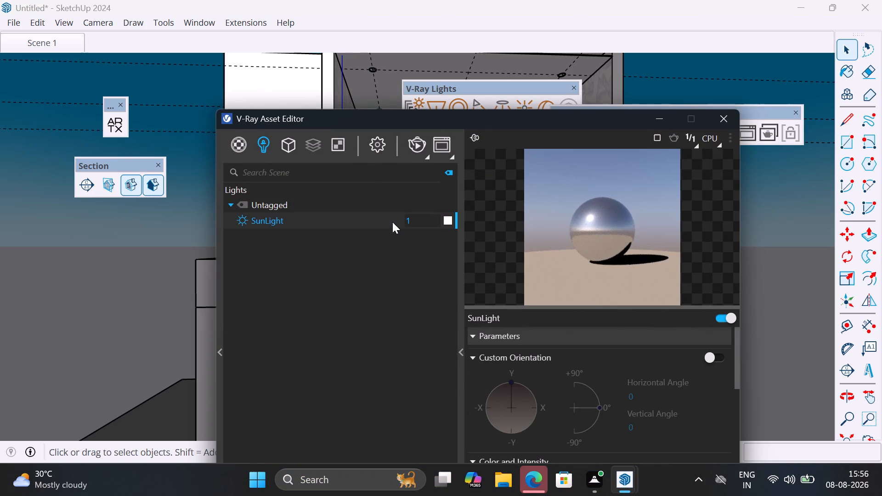
Start an interactive V-Ray render of Scene 1 in the frame buffer.
{"action": "left_click", "coordinate": [440, 140]}
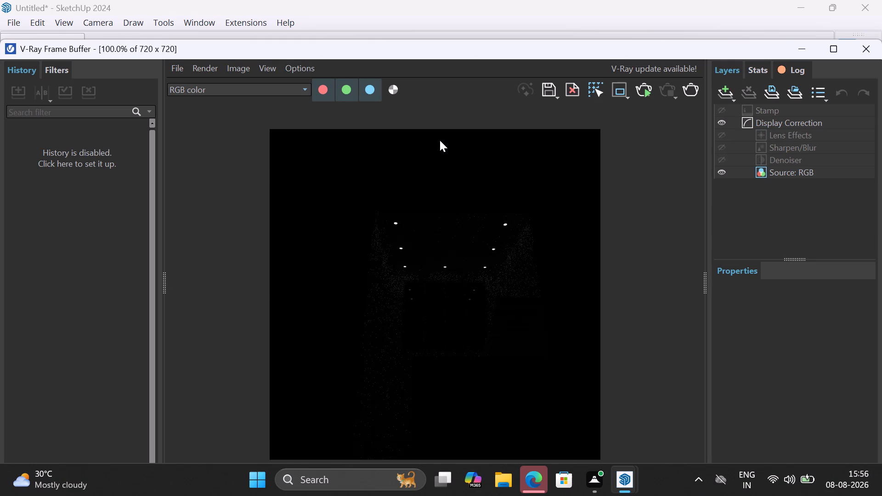
{"action": "left_click", "coordinate": [635, 88]}
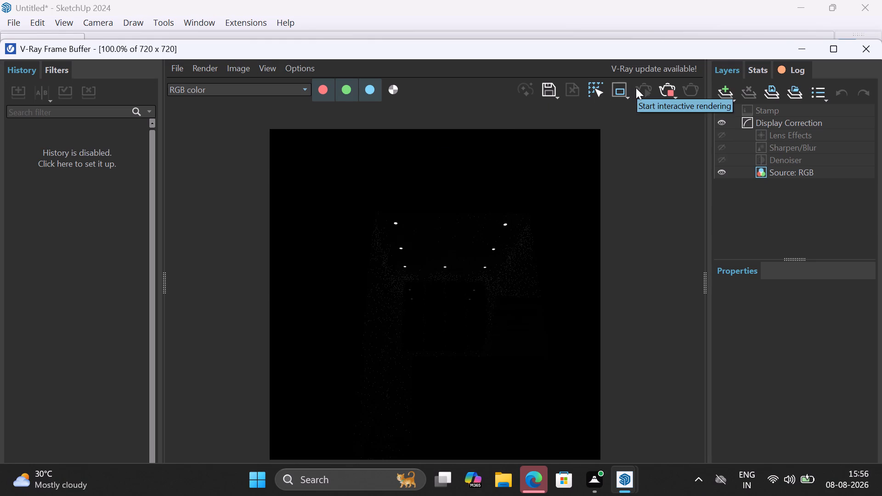
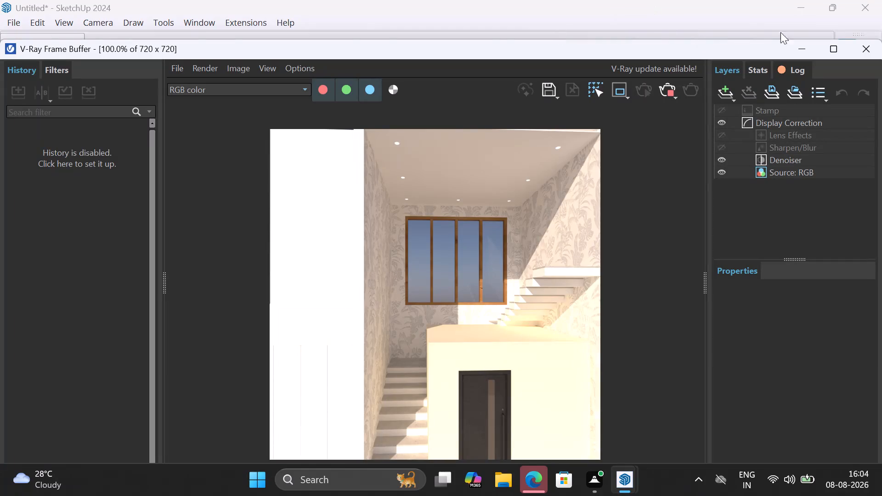
Stop the interactive V-Ray render and close the frame buffer and the Asset Editor.
{"action": "left_click", "coordinate": [667, 92]}
{"action": "left_click", "coordinate": [866, 43]}
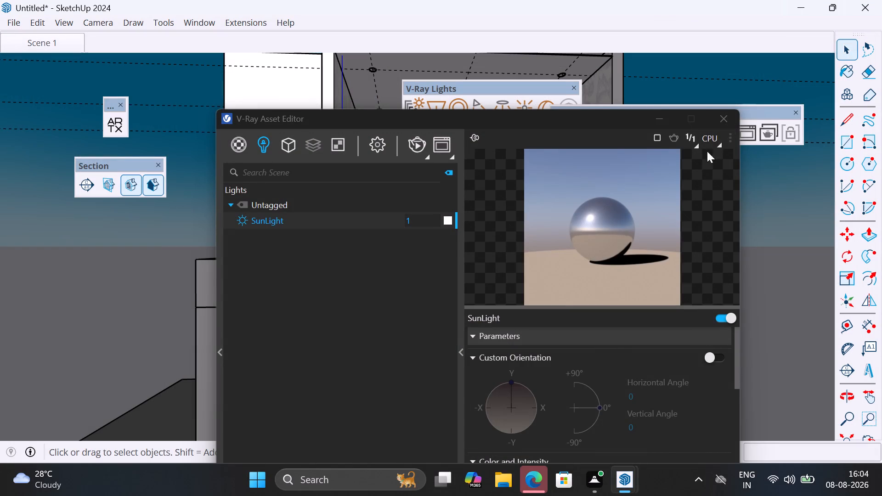
{"action": "left_click", "coordinate": [730, 117]}
Open the door block for editing and erase the inner offset edges on its top face.
{"action": "middle_click_drag", "start_coordinate": [449, 282], "coordinate": [401, 337]}
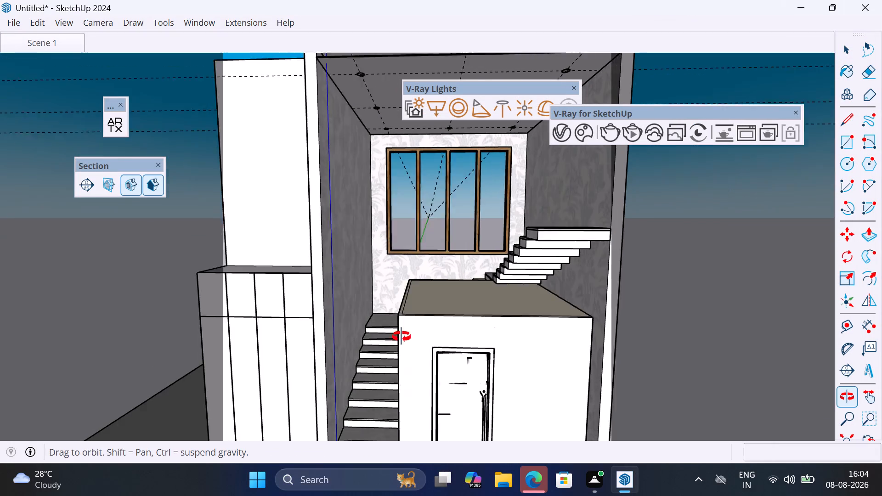
{"action": "middle_click_drag", "start_coordinate": [401, 337], "coordinate": [396, 344]}
{"action": "scroll", "coordinate": [447, 325], "scroll_direction": "up", "scroll_amount": 5}
{"action": "double_click", "coordinate": [447, 321]}
{"action": "scroll", "coordinate": [427, 321], "scroll_direction": "up", "scroll_amount": 2}
{"action": "left_click", "coordinate": [427, 321]}
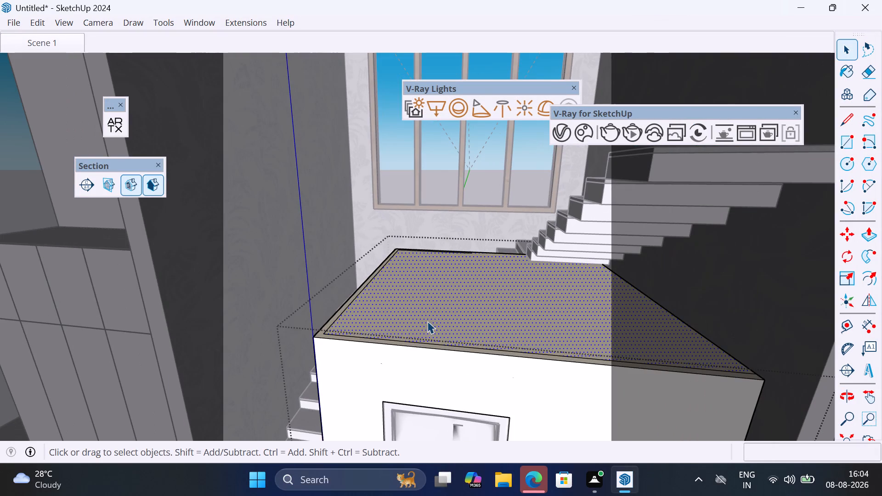
{"action": "middle_click_drag", "start_coordinate": [434, 313], "coordinate": [423, 339]}
{"action": "scroll", "coordinate": [319, 355], "scroll_direction": "up", "scroll_amount": 5}
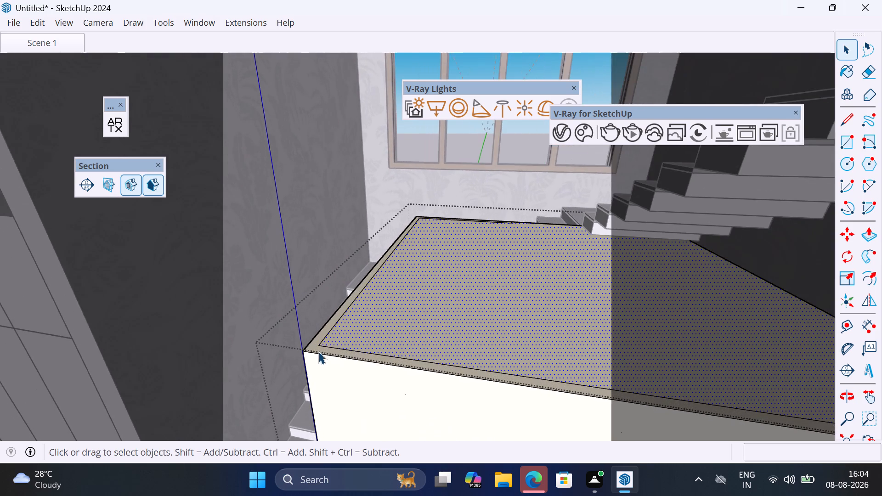
{"action": "scroll", "coordinate": [324, 344], "scroll_direction": "up", "scroll_amount": 5}
{"action": "key", "text": "e"}
{"action": "left_click", "coordinate": [324, 340]}
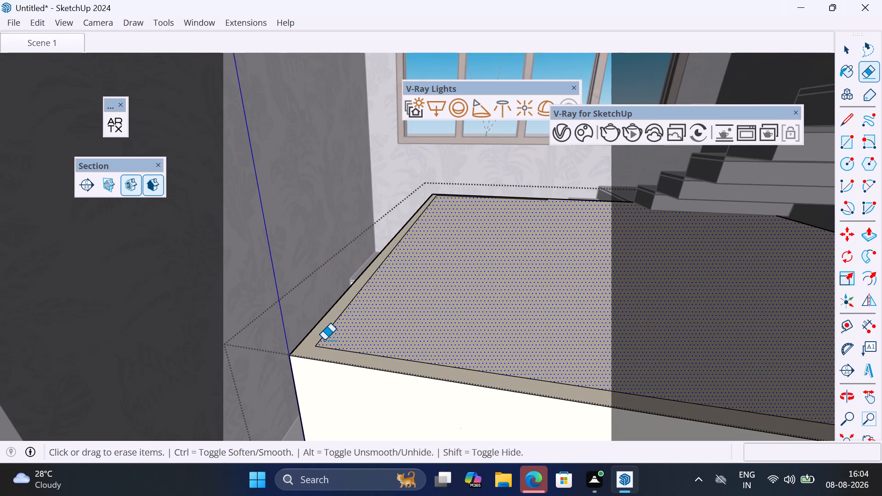
{"action": "left_click", "coordinate": [324, 334]}
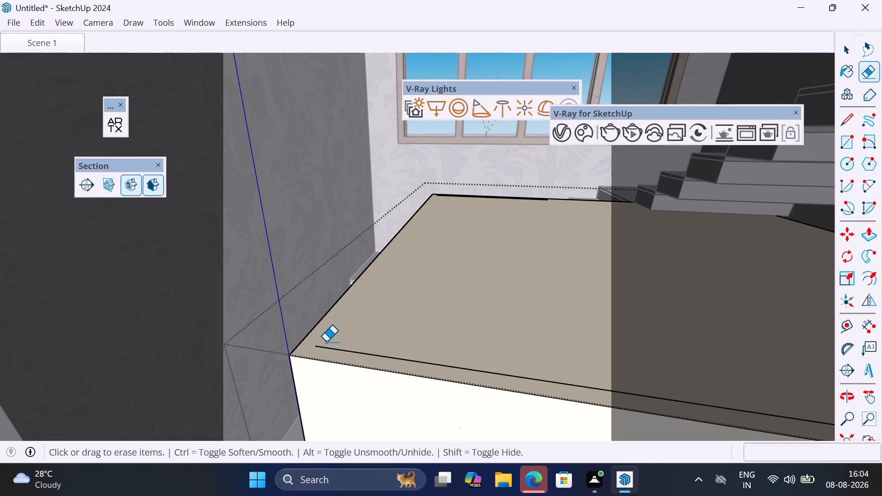
{"action": "left_click", "coordinate": [328, 346]}
{"action": "key", "text": "space"}
Push the door block's top face down by 1".
{"action": "left_click", "coordinate": [369, 340]}
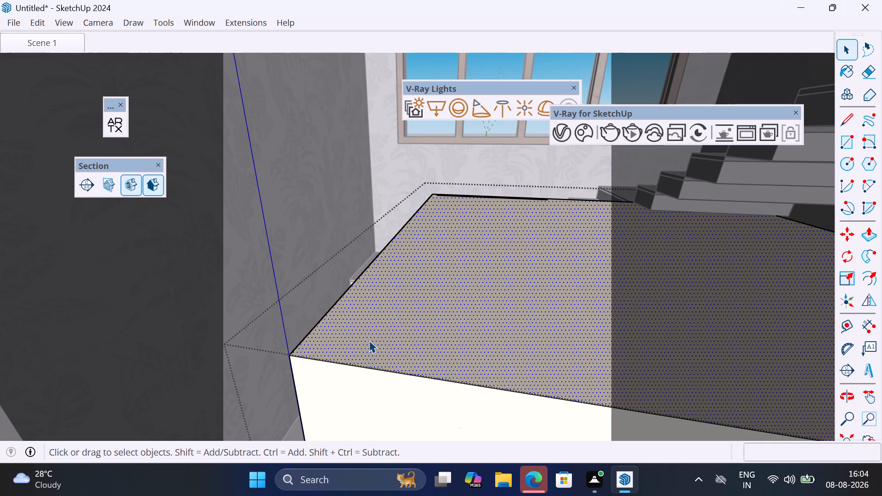
{"action": "key", "text": "p"}
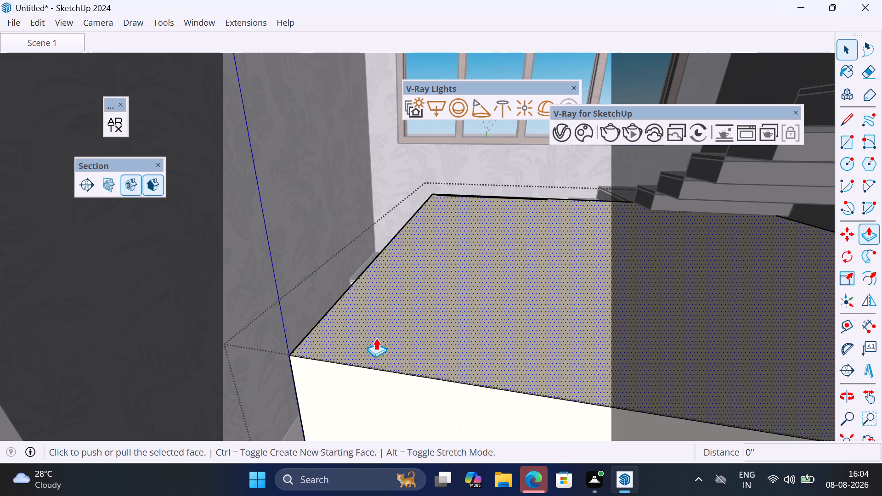
{"action": "left_click", "coordinate": [376, 338]}
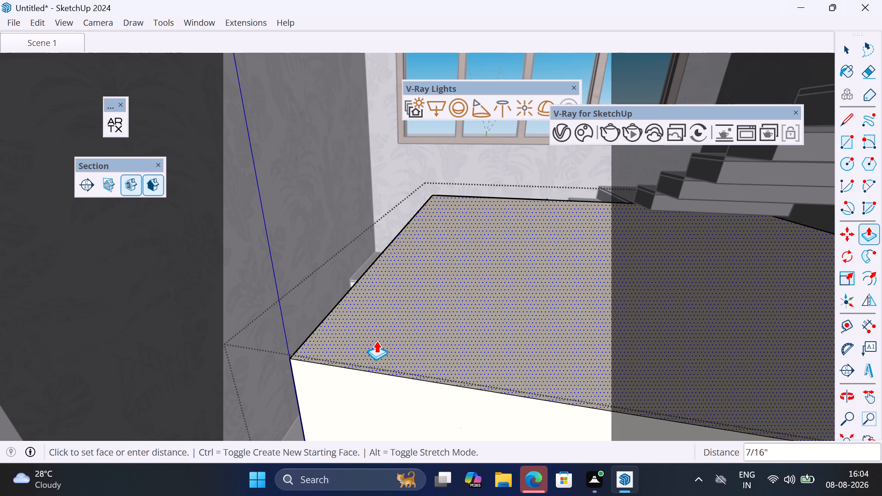
{"action": "type", "text": "1\""}
{"action": "key", "text": "Return"}
{"action": "key", "text": "space"}
Copy the door block's top face, exit the block, and paste the face in place inside a new group.
{"action": "left_click", "coordinate": [407, 345]}
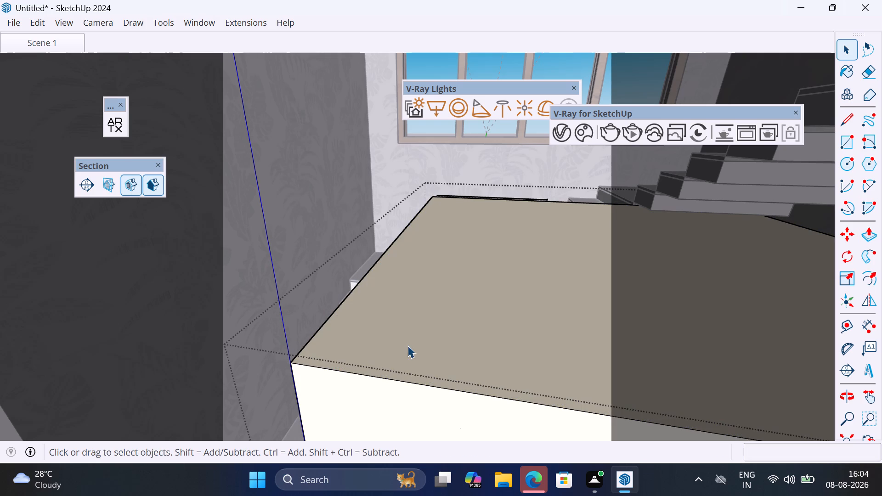
{"action": "key", "text": "ctrl+c"}
{"action": "key", "text": "space"}
{"action": "scroll", "coordinate": [423, 309], "scroll_direction": "down", "scroll_amount": 3}
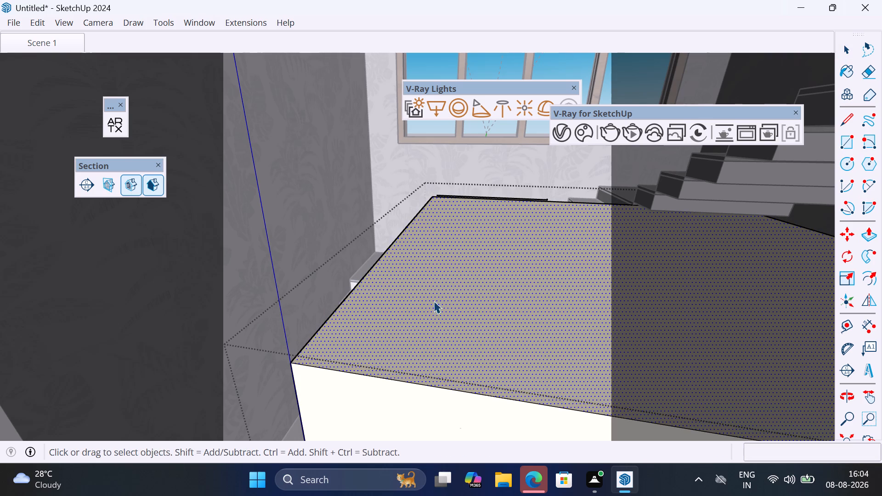
{"action": "scroll", "coordinate": [434, 301], "scroll_direction": "down", "scroll_amount": 18}
{"action": "left_click", "coordinate": [290, 197]}
{"action": "right_click", "coordinate": [290, 197]}
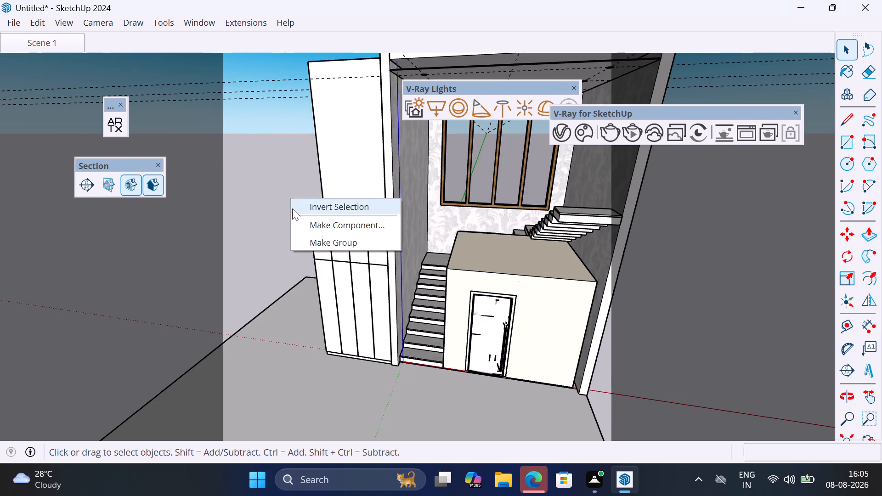
{"action": "left_click", "coordinate": [287, 164]}
{"action": "scroll", "coordinate": [510, 227], "scroll_direction": "down", "scroll_amount": 6}
{"action": "left_click", "coordinate": [298, 85]}
{"action": "right_click", "coordinate": [322, 100]}
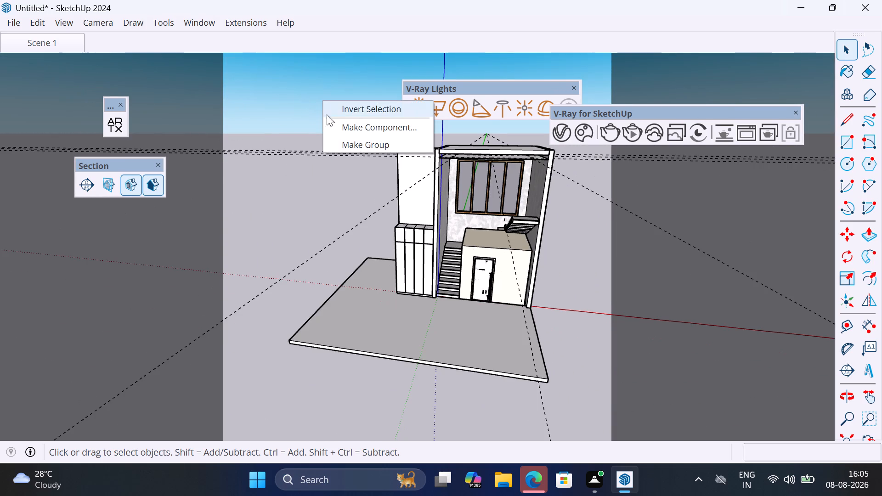
{"action": "left_click", "coordinate": [364, 152]}
{"action": "left_click", "coordinate": [42, 22]}
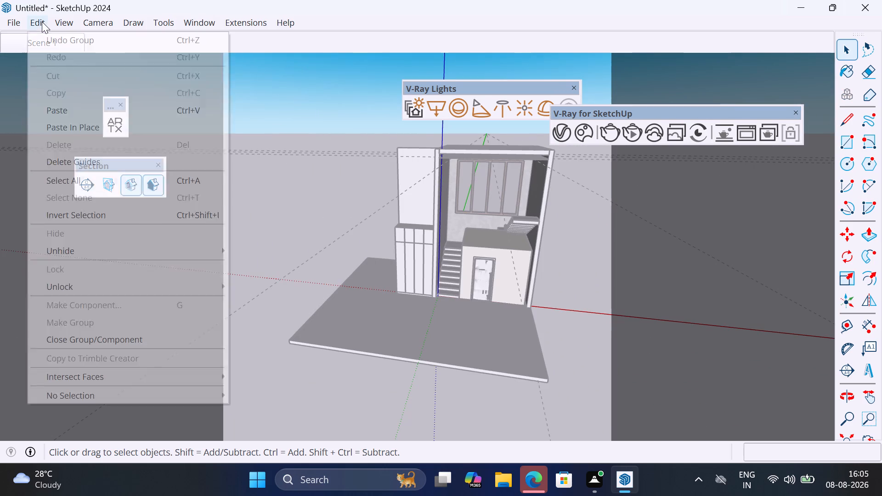
{"action": "left_click", "coordinate": [88, 130]}
Pull the pasted face up 1" to form a thin slab on top of the door block.
{"action": "scroll", "coordinate": [484, 238], "scroll_direction": "up", "scroll_amount": 9}
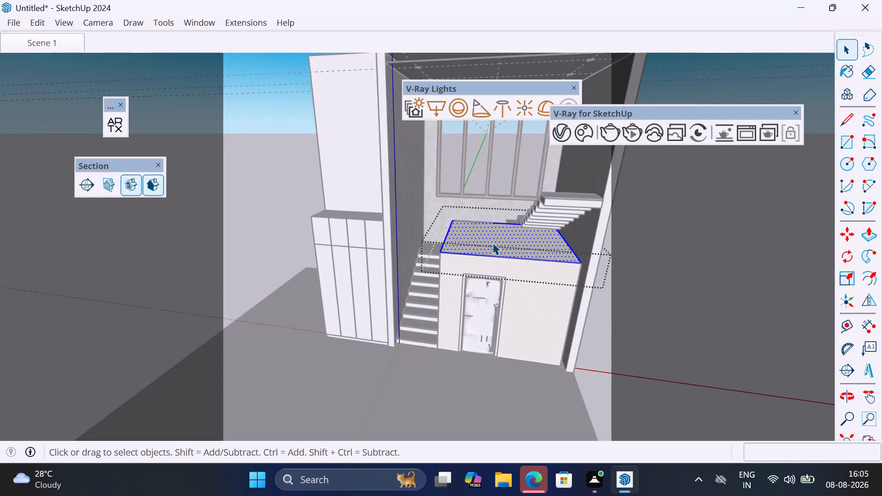
{"action": "scroll", "coordinate": [492, 242], "scroll_direction": "up", "scroll_amount": 11}
{"action": "key", "text": "p"}
{"action": "left_click", "coordinate": [469, 253]}
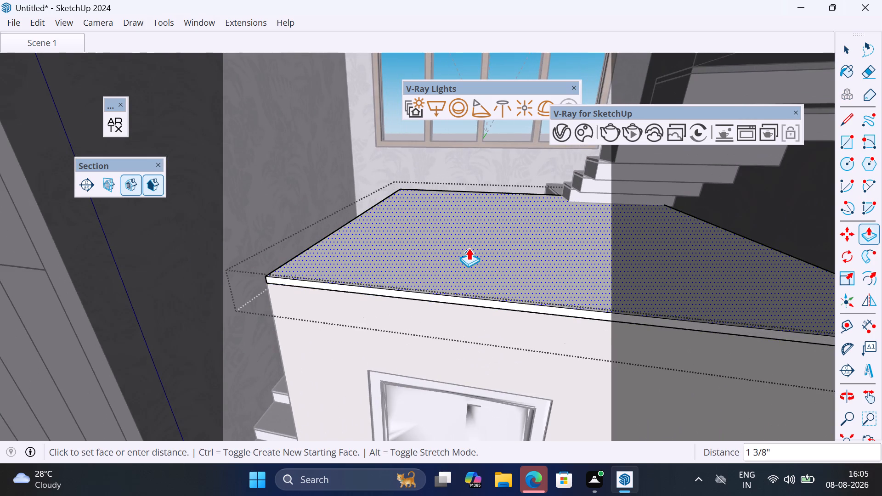
{"action": "type", "text": "1\""}
{"action": "key", "text": "Return"}
{"action": "key", "text": "space"}
Exit the slab group, sample Granite (YU40S8) from the stairs, and paint it onto the slab atop the door block.
{"action": "scroll", "coordinate": [469, 242], "scroll_direction": "down", "scroll_amount": 3}
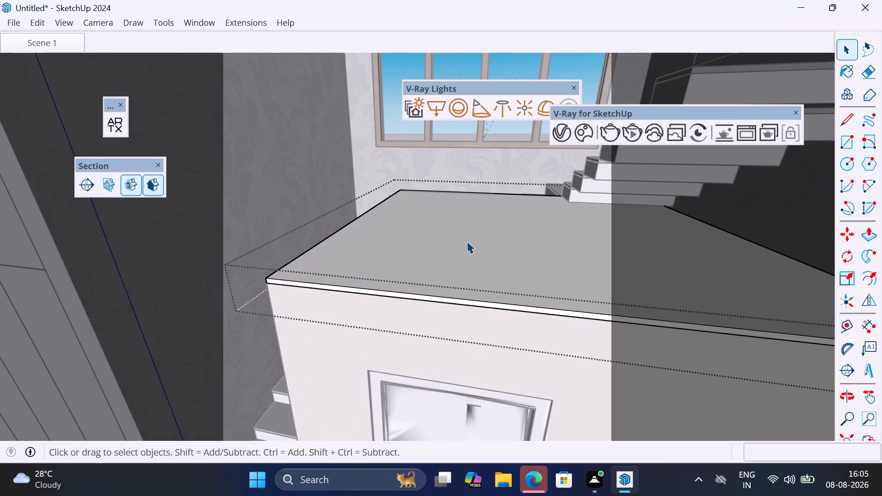
{"action": "scroll", "coordinate": [467, 241], "scroll_direction": "down", "scroll_amount": 5}
{"action": "scroll", "coordinate": [364, 401], "scroll_direction": "up", "scroll_amount": 3}
{"action": "middle_click_drag", "start_coordinate": [368, 396], "coordinate": [458, 386]}
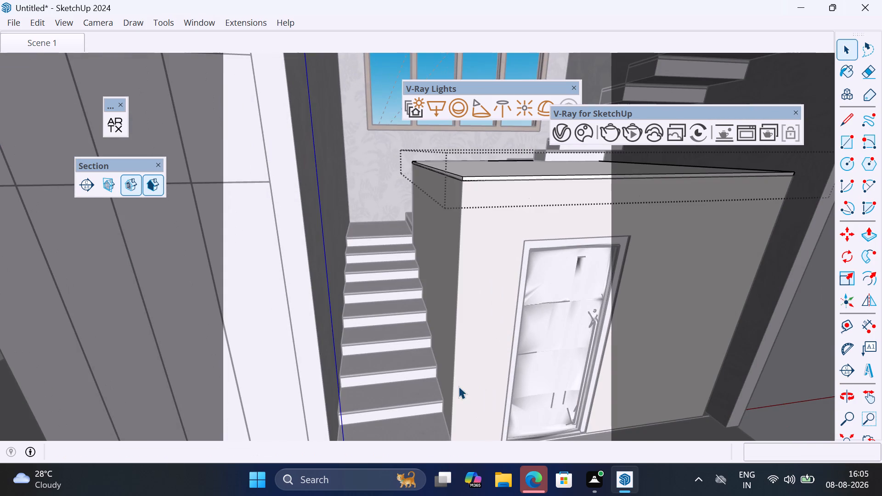
{"action": "key", "text": "b"}
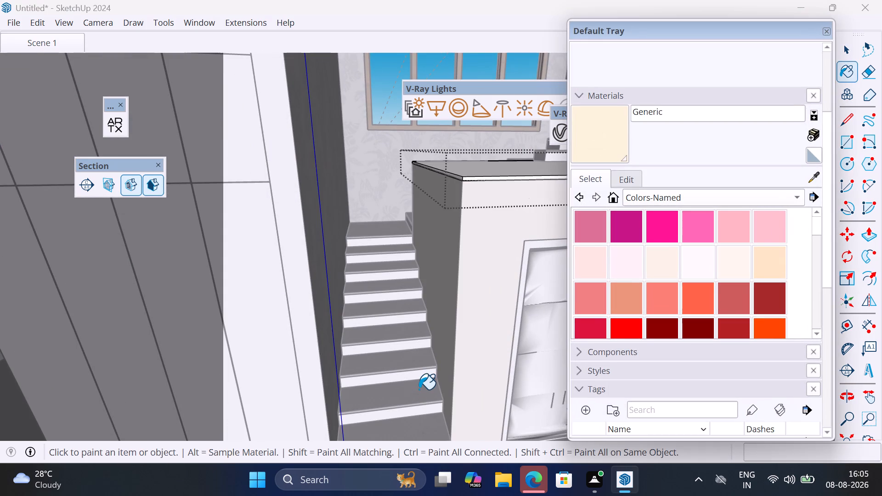
{"action": "scroll", "coordinate": [386, 384], "scroll_direction": "down", "scroll_amount": 6}
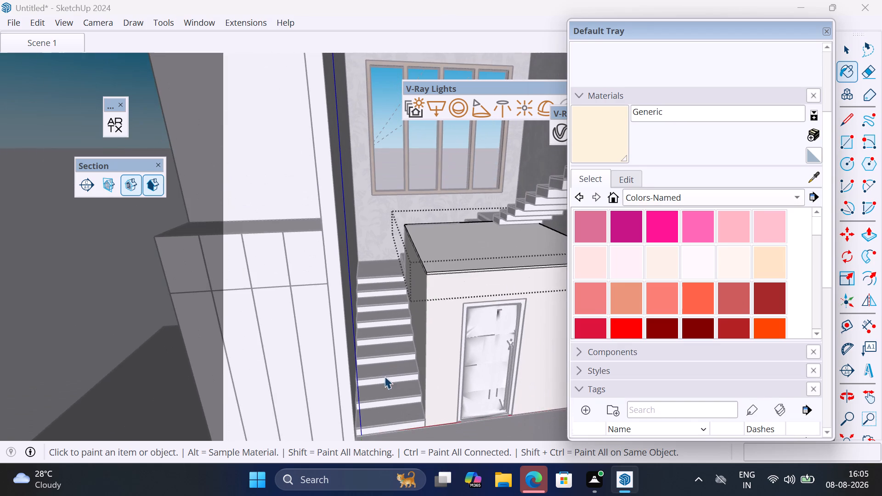
{"action": "key", "text": "space"}
{"action": "scroll", "coordinate": [392, 367], "scroll_direction": "down", "scroll_amount": 6}
{"action": "scroll", "coordinate": [438, 360], "scroll_direction": "down", "scroll_amount": 2}
{"action": "left_click", "coordinate": [538, 352]}
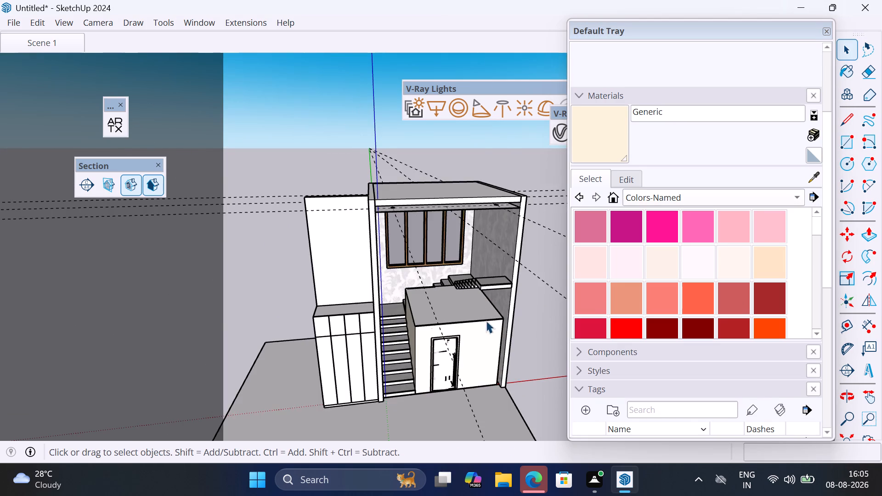
{"action": "scroll", "coordinate": [479, 303], "scroll_direction": "up", "scroll_amount": 3}
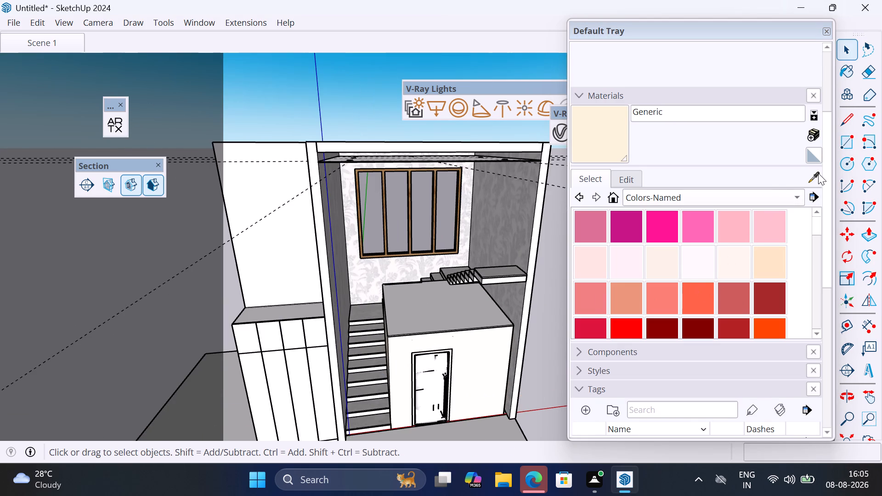
{"action": "left_click", "coordinate": [820, 172]}
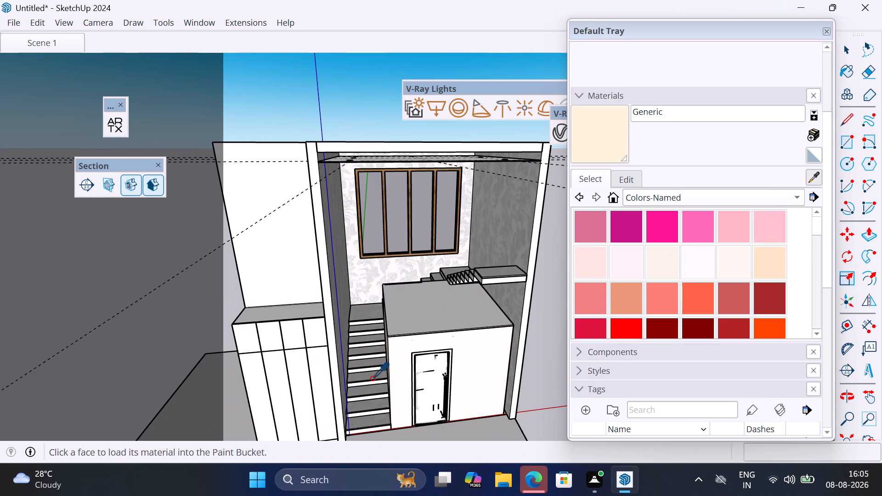
{"action": "left_click", "coordinate": [374, 389]}
{"action": "left_click", "coordinate": [434, 321]}
{"action": "scroll", "coordinate": [450, 321], "scroll_direction": "up", "scroll_amount": 1}
{"action": "middle_click_drag", "start_coordinate": [450, 321], "coordinate": [412, 333]}
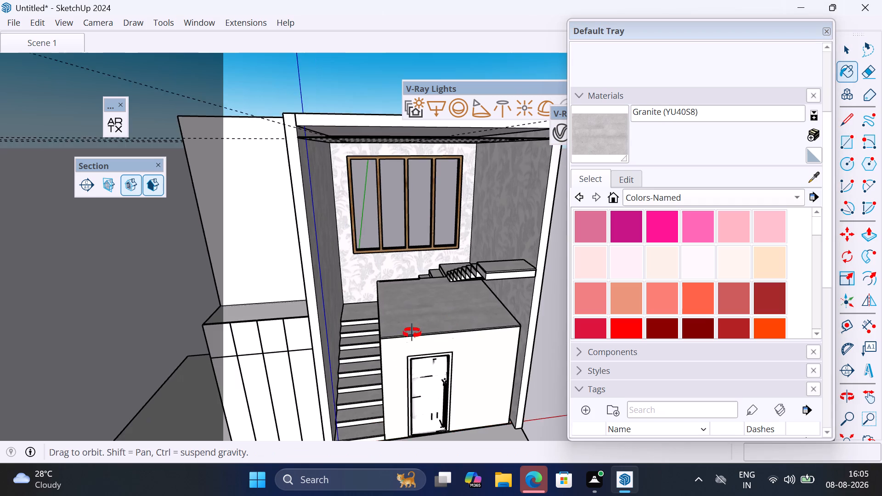
{"action": "middle_click_drag", "start_coordinate": [412, 333], "coordinate": [409, 333]}
{"action": "scroll", "coordinate": [409, 304], "scroll_direction": "down", "scroll_amount": 5}
{"action": "key", "text": "space"}
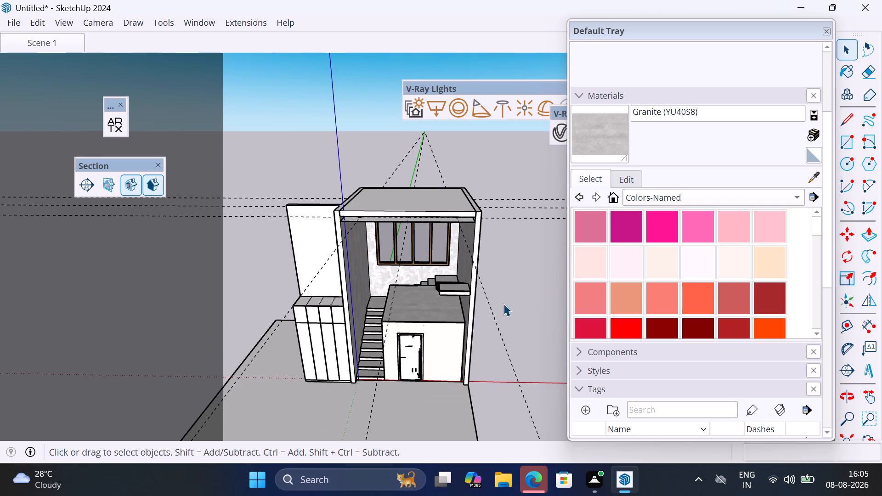
{"action": "left_click", "coordinate": [507, 147]}
Import the downloaded Europallet Sofa from Chaos Cosmos and place it in the empty space beside the building.
{"action": "left_click_drag", "start_coordinate": [563, 112], "coordinate": [515, 109]}
{"action": "left_click", "coordinate": [534, 127]}
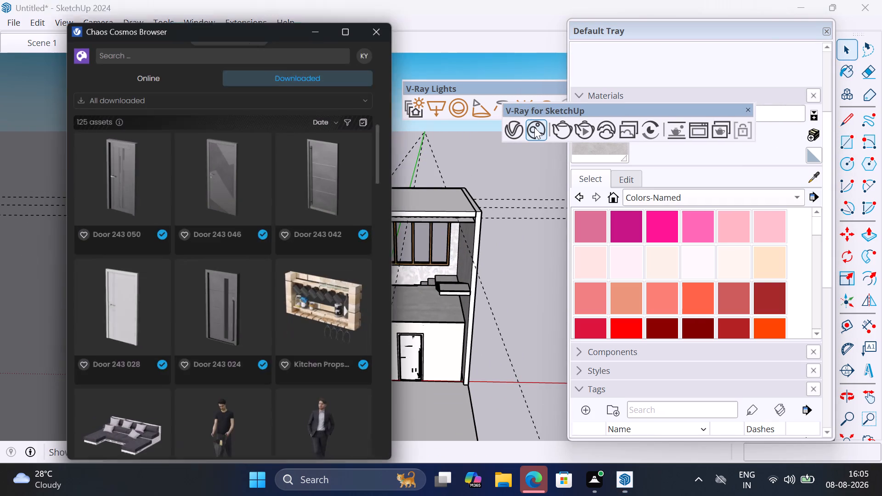
{"action": "scroll", "coordinate": [281, 220], "scroll_direction": "down", "scroll_amount": 5}
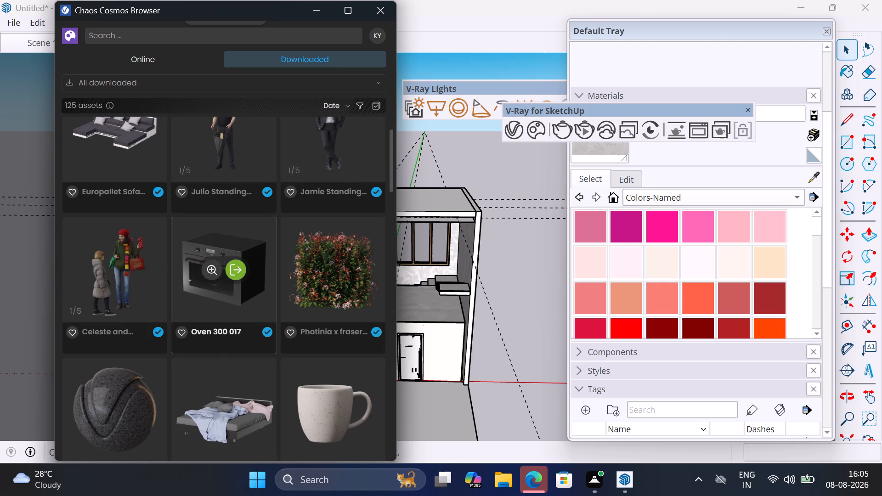
{"action": "left_click", "coordinate": [130, 134]}
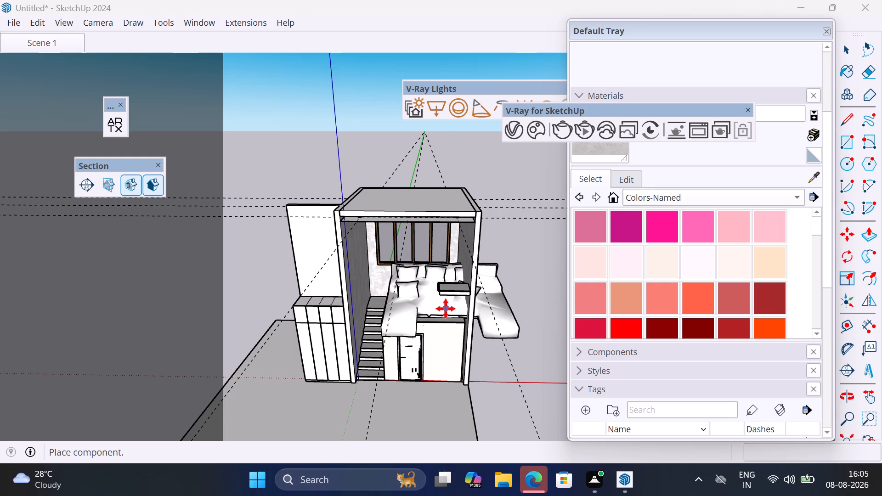
{"action": "scroll", "coordinate": [446, 309], "scroll_direction": "up", "scroll_amount": 4}
{"action": "scroll", "coordinate": [411, 283], "scroll_direction": "down", "scroll_amount": 8}
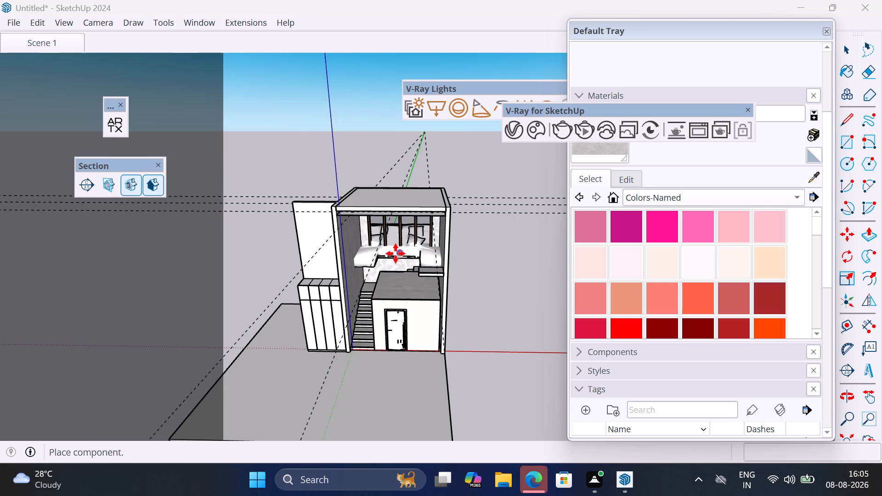
{"action": "scroll", "coordinate": [396, 254], "scroll_direction": "down", "scroll_amount": 2}
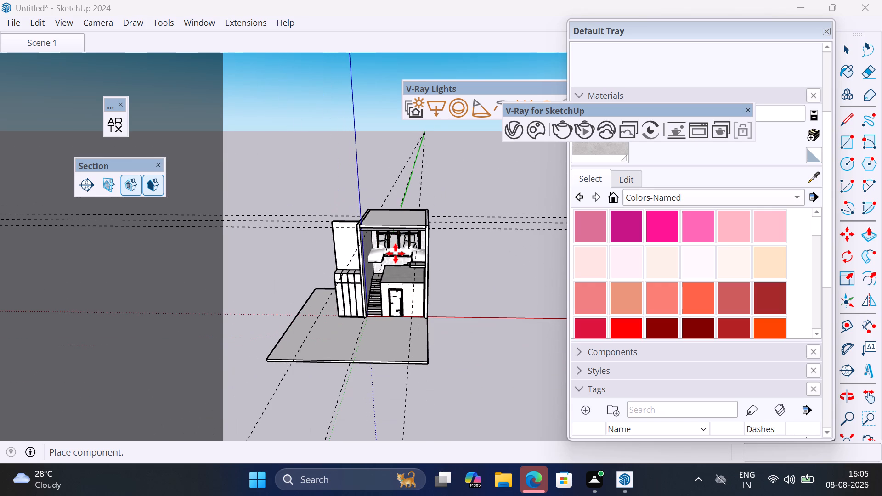
{"action": "key", "text": "Escape"}
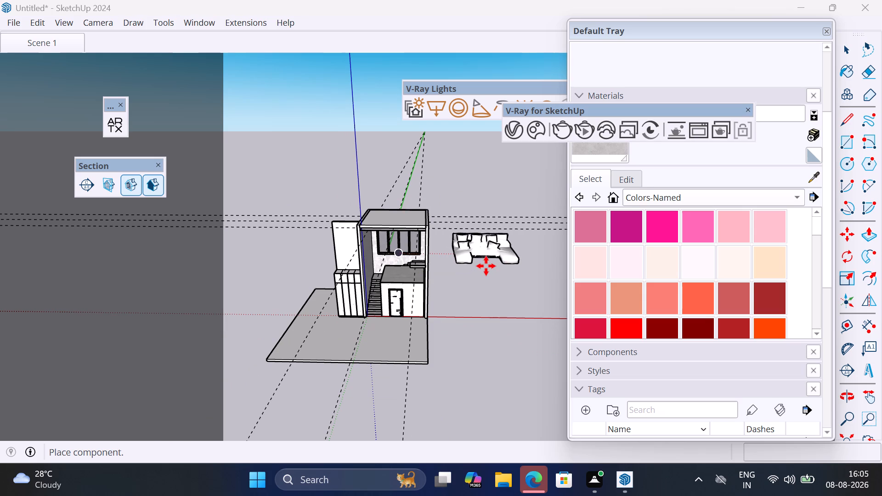
{"action": "key", "text": "space"}
{"action": "key", "text": "Escape"}
{"action": "left_click", "coordinate": [482, 264]}
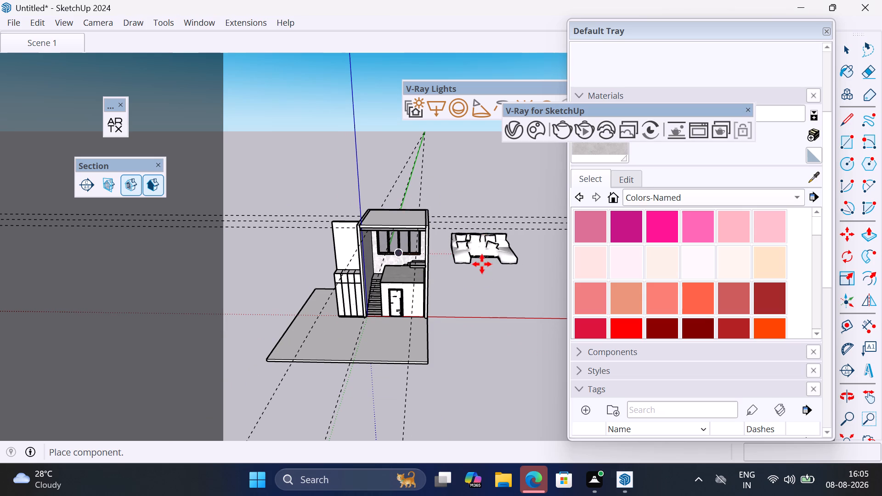
{"action": "key", "text": "space"}
{"action": "key", "text": "Escape"}
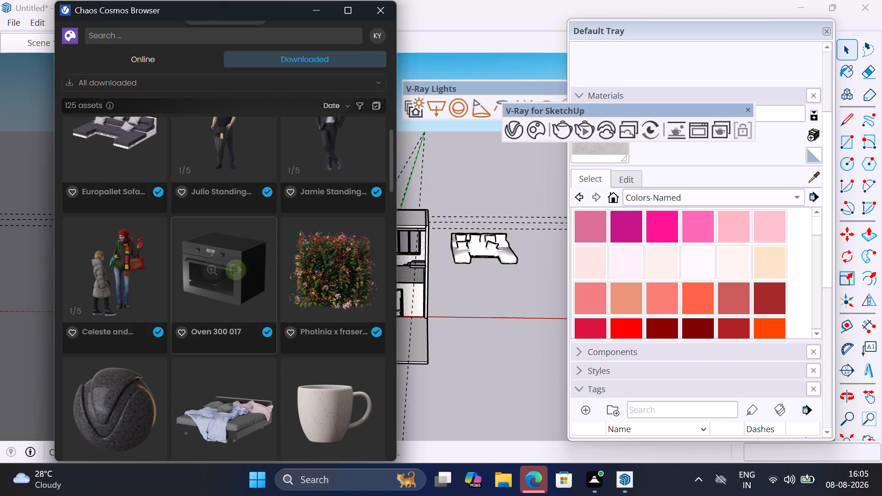
Browse the downloaded Chaos Cosmos assets for a furnishing suited to the area atop the door block.
{"action": "scroll", "coordinate": [267, 248], "scroll_direction": "down", "scroll_amount": 9}
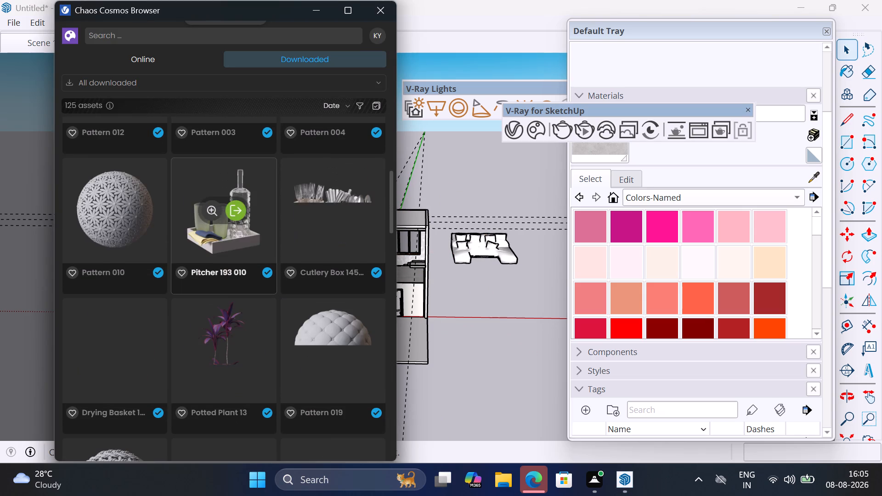
{"action": "scroll", "coordinate": [265, 256], "scroll_direction": "down", "scroll_amount": 9}
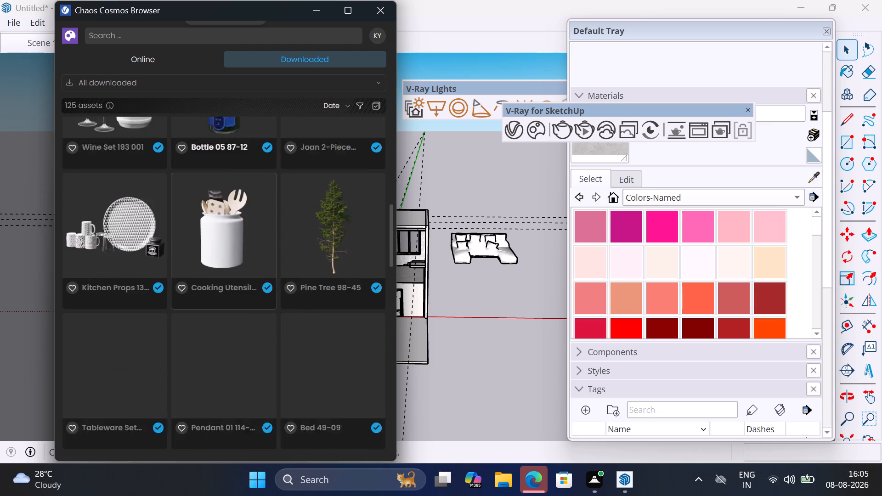
{"action": "scroll", "coordinate": [265, 256], "scroll_direction": "down", "scroll_amount": 7}
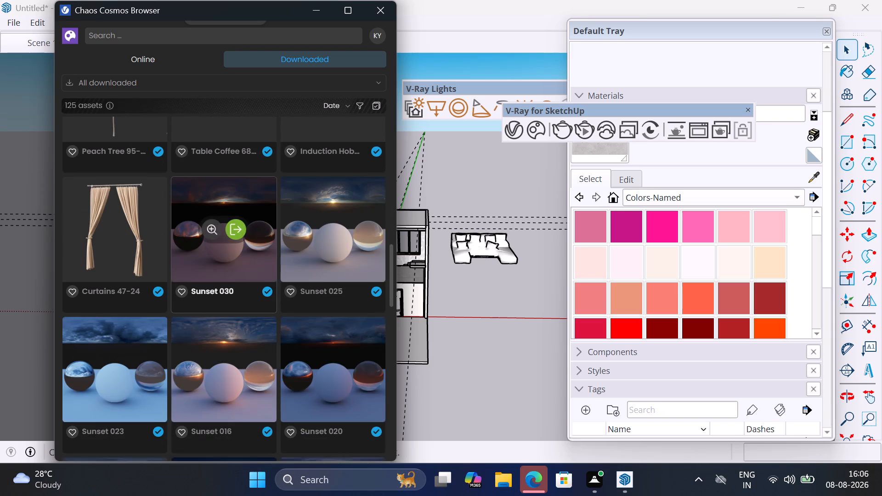
{"action": "scroll", "coordinate": [264, 267], "scroll_direction": "down", "scroll_amount": 14}
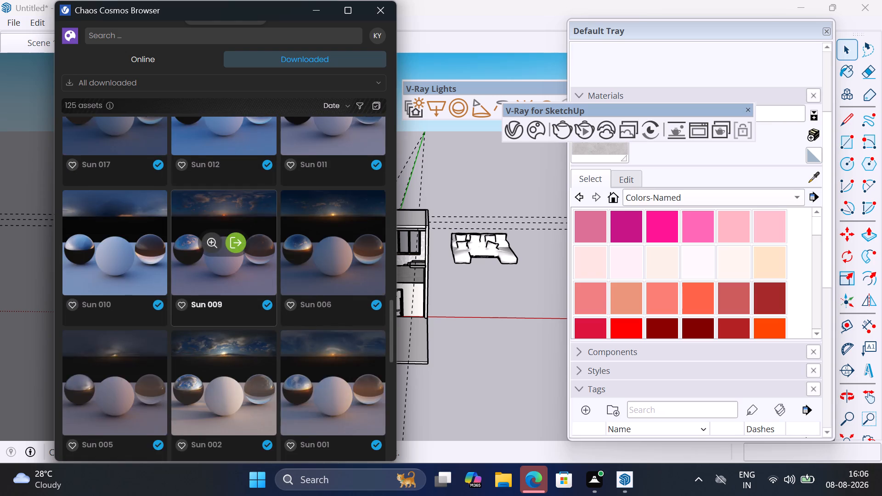
{"action": "scroll", "coordinate": [264, 269], "scroll_direction": "down", "scroll_amount": 9}
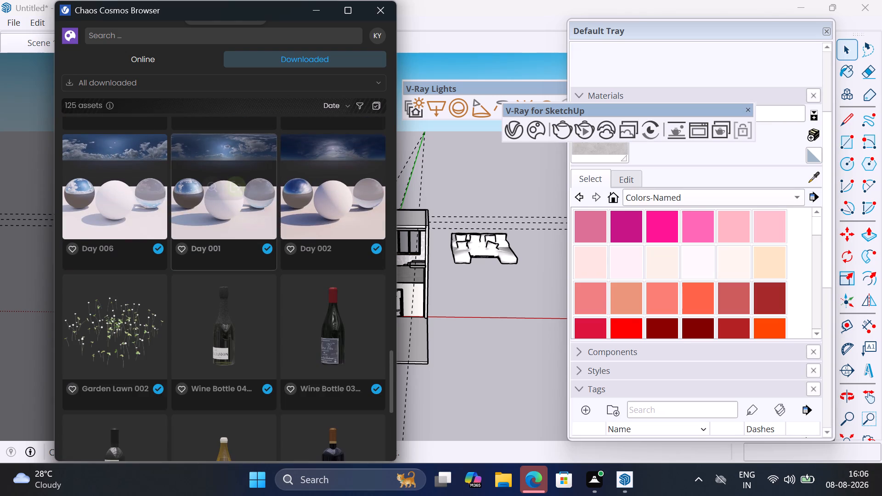
{"action": "scroll", "coordinate": [264, 270], "scroll_direction": "down", "scroll_amount": 6}
{"action": "scroll", "coordinate": [264, 270], "scroll_direction": "up", "scroll_amount": 2}
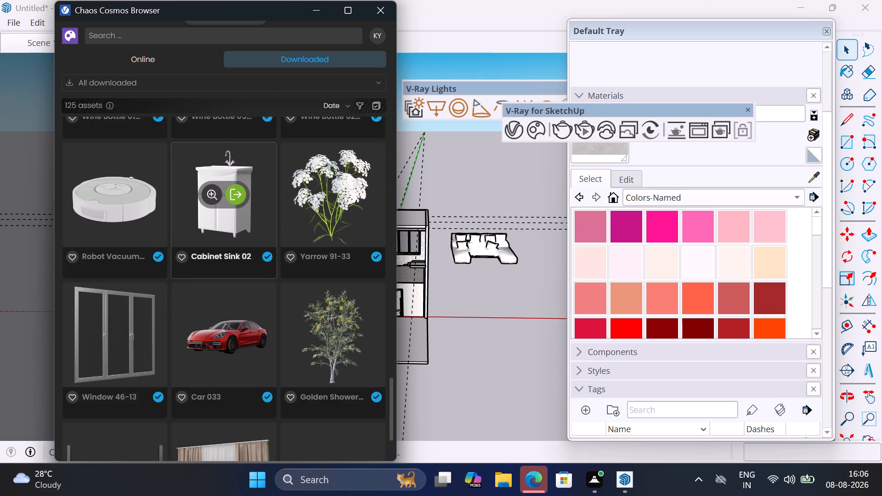
{"action": "scroll", "coordinate": [264, 270], "scroll_direction": "up", "scroll_amount": 2}
{"action": "scroll", "coordinate": [264, 270], "scroll_direction": "down", "scroll_amount": 2}
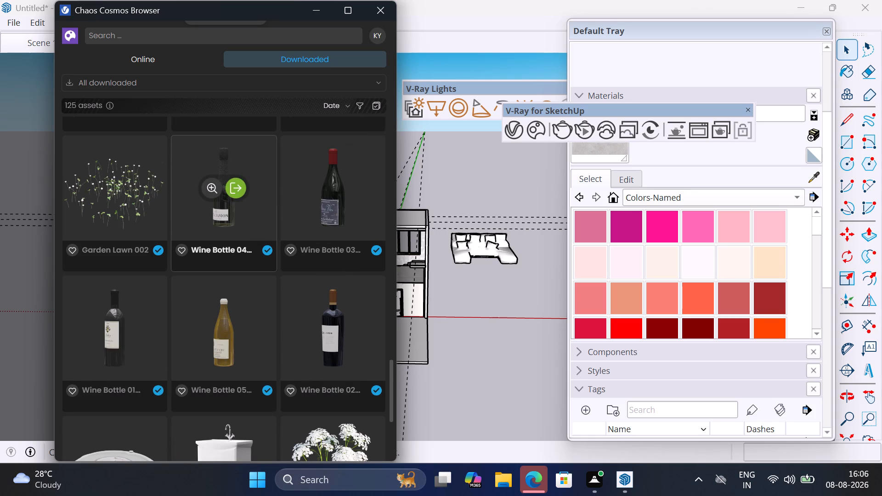
{"action": "scroll", "coordinate": [264, 270], "scroll_direction": "down", "scroll_amount": 7}
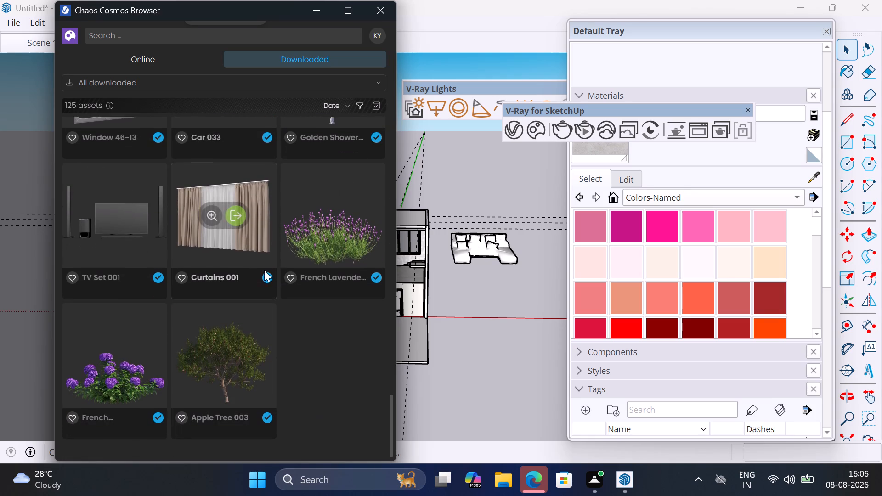
{"action": "scroll", "coordinate": [264, 270], "scroll_direction": "down", "scroll_amount": 5}
{"action": "scroll", "coordinate": [264, 270], "scroll_direction": "up", "scroll_amount": 18}
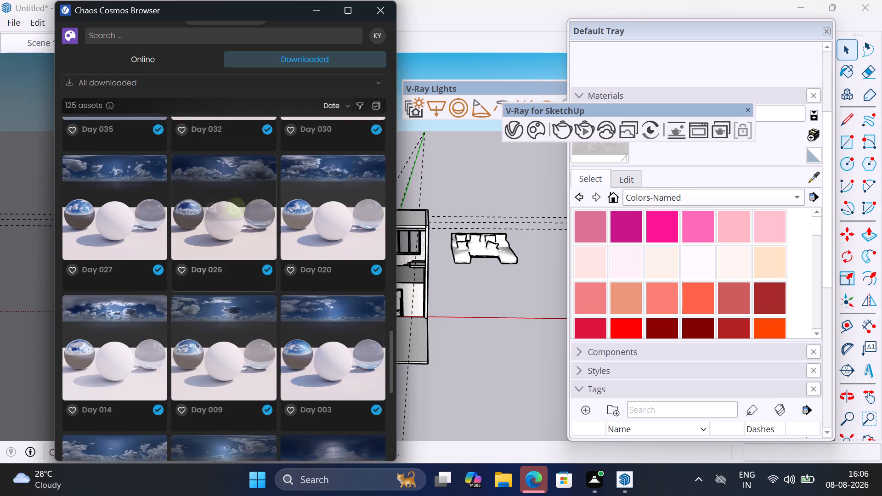
{"action": "scroll", "coordinate": [264, 270], "scroll_direction": "up", "scroll_amount": 16}
{"action": "scroll", "coordinate": [264, 270], "scroll_direction": "up", "scroll_amount": 10}
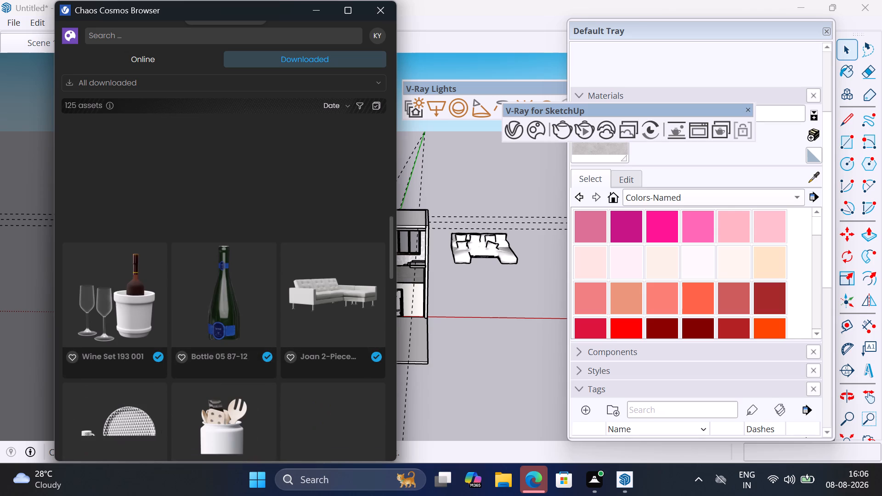
{"action": "scroll", "coordinate": [264, 270], "scroll_direction": "up", "scroll_amount": 7}
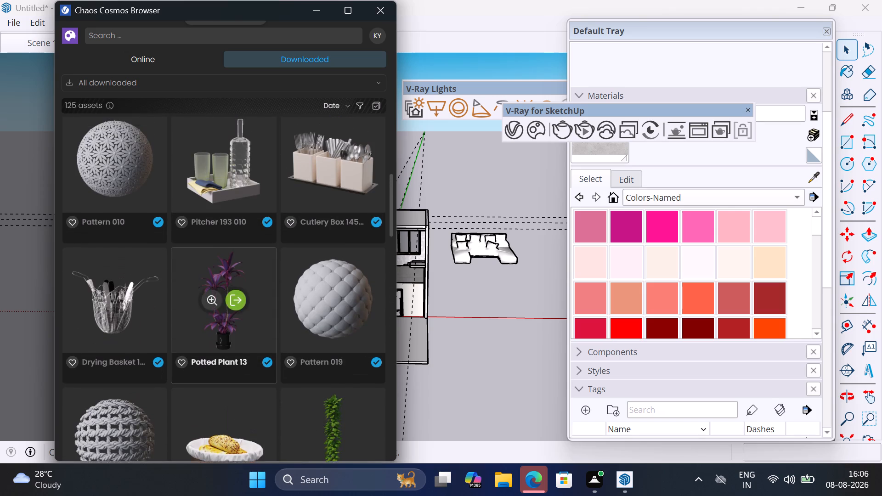
{"action": "scroll", "coordinate": [264, 270], "scroll_direction": "up", "scroll_amount": 12}
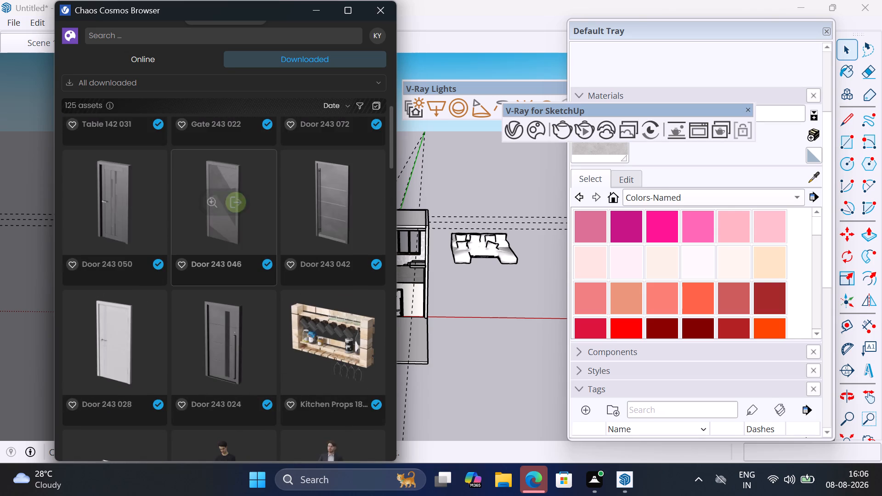
{"action": "scroll", "coordinate": [264, 270], "scroll_direction": "up", "scroll_amount": 5}
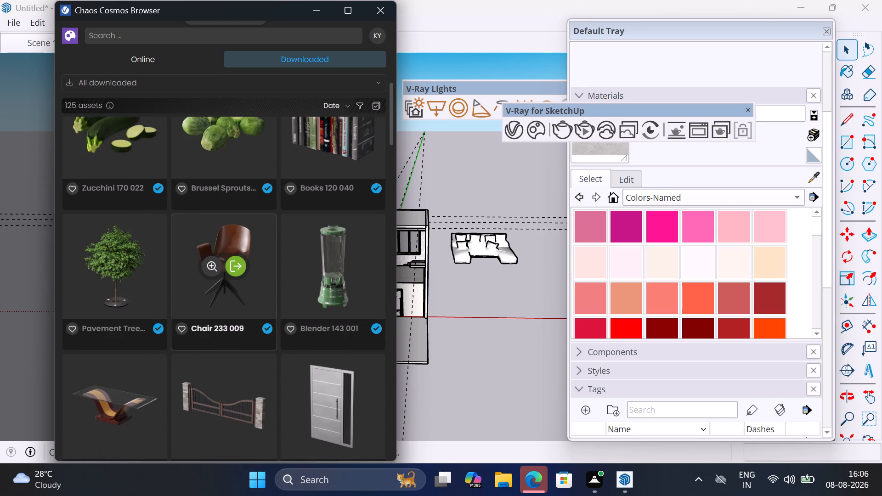
{"action": "scroll", "coordinate": [264, 270], "scroll_direction": "up", "scroll_amount": 7}
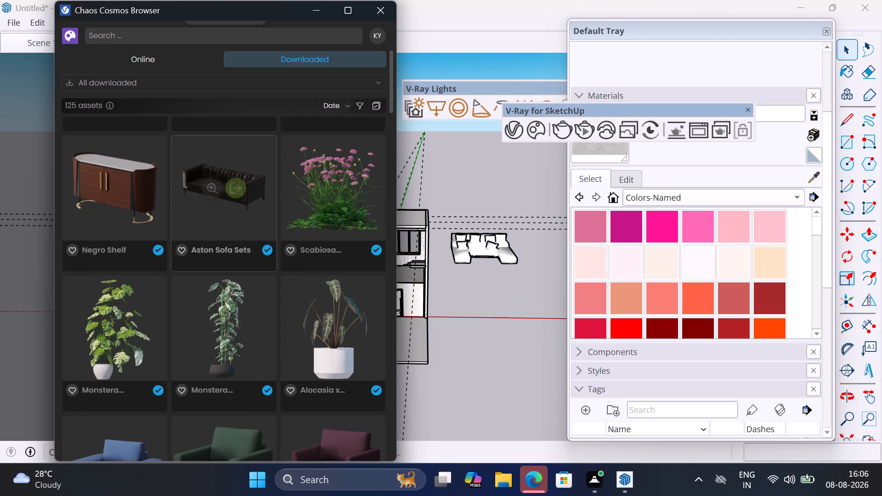
Import the downloaded Crowd Pleaser Chair from Chaos Cosmos, place one on the granite slab atop the door block, and close the asset browser.
{"action": "scroll", "coordinate": [264, 270], "scroll_direction": "down", "scroll_amount": 3}
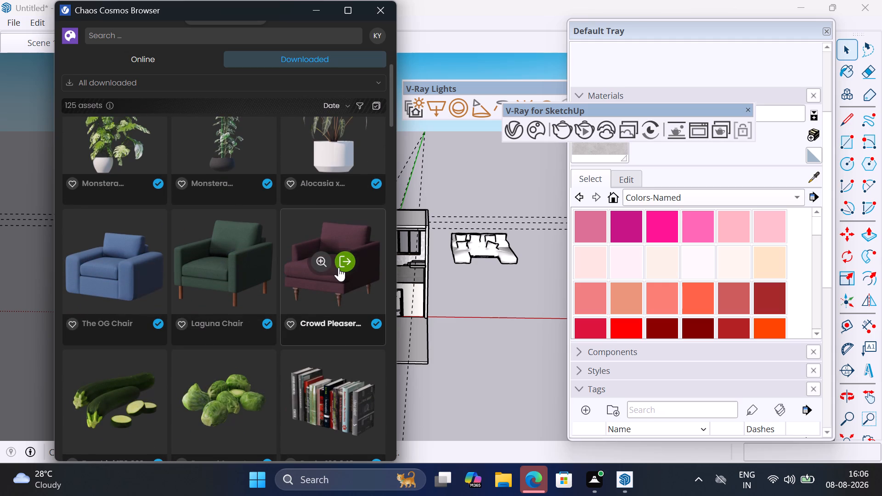
{"action": "left_click", "coordinate": [340, 267]}
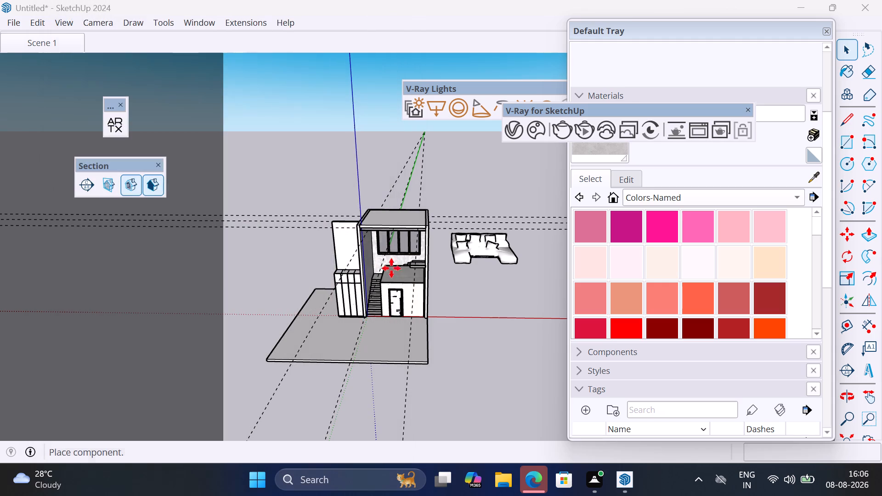
{"action": "scroll", "coordinate": [407, 276], "scroll_direction": "up", "scroll_amount": 15}
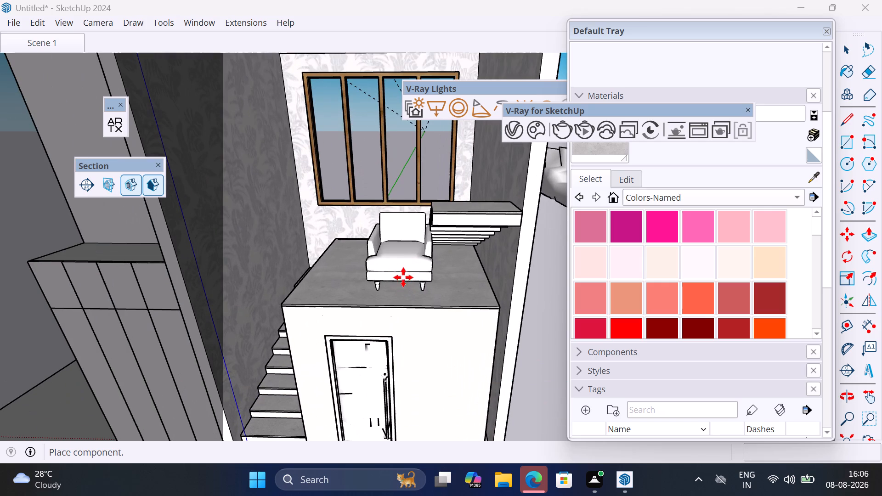
{"action": "scroll", "coordinate": [362, 257], "scroll_direction": "down", "scroll_amount": 4}
{"action": "scroll", "coordinate": [364, 257], "scroll_direction": "up", "scroll_amount": 2}
{"action": "middle_click_drag", "start_coordinate": [364, 257], "coordinate": [390, 279]}
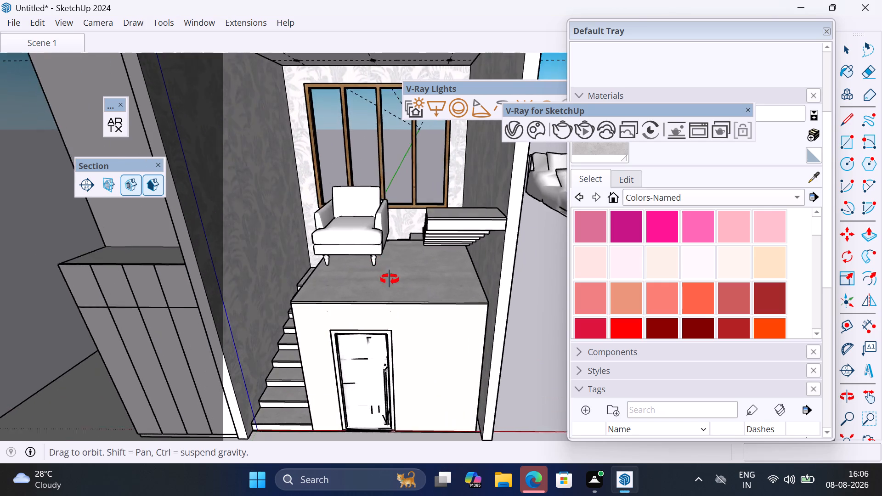
{"action": "middle_click_drag", "start_coordinate": [390, 279], "coordinate": [410, 279]}
{"action": "scroll", "coordinate": [359, 268], "scroll_direction": "up", "scroll_amount": 9}
{"action": "scroll", "coordinate": [359, 268], "scroll_direction": "down", "scroll_amount": 4}
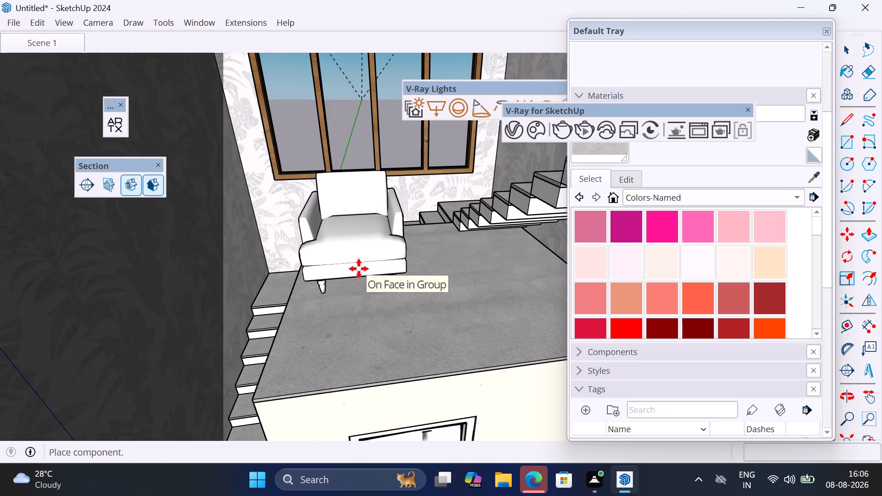
{"action": "left_click", "coordinate": [362, 272]}
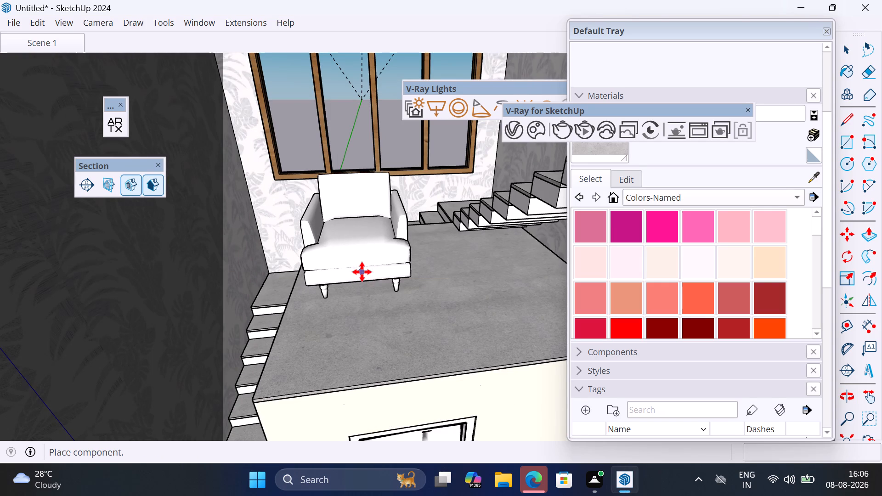
{"action": "key", "text": "Escape"}
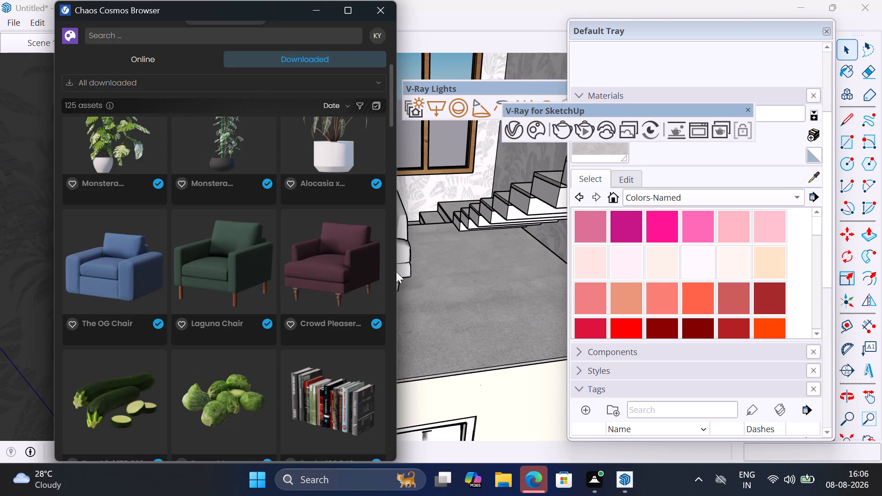
{"action": "key", "text": "space"}
{"action": "left_click", "coordinate": [384, 21]}
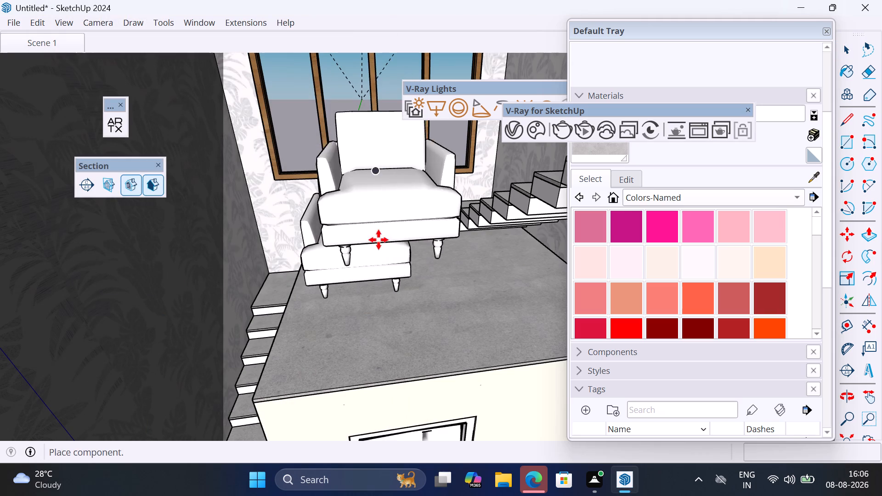
{"action": "key", "text": "space"}
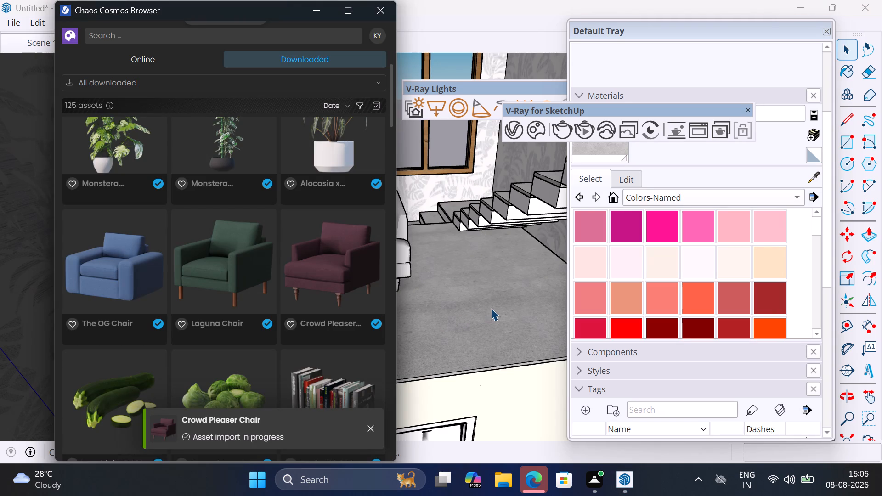
{"action": "key", "text": "Escape"}
{"action": "left_click", "coordinate": [489, 295]}
{"action": "key", "text": "space"}
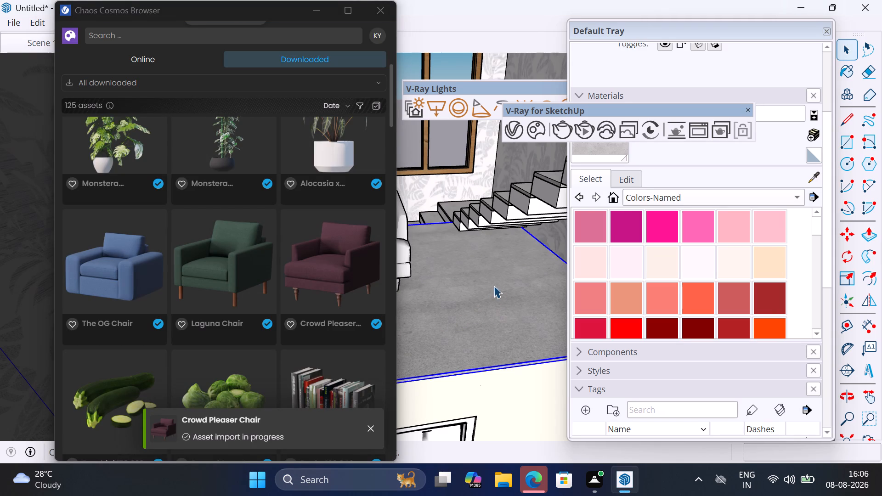
{"action": "left_click", "coordinate": [493, 285]}
{"action": "left_click", "coordinate": [383, 12]}
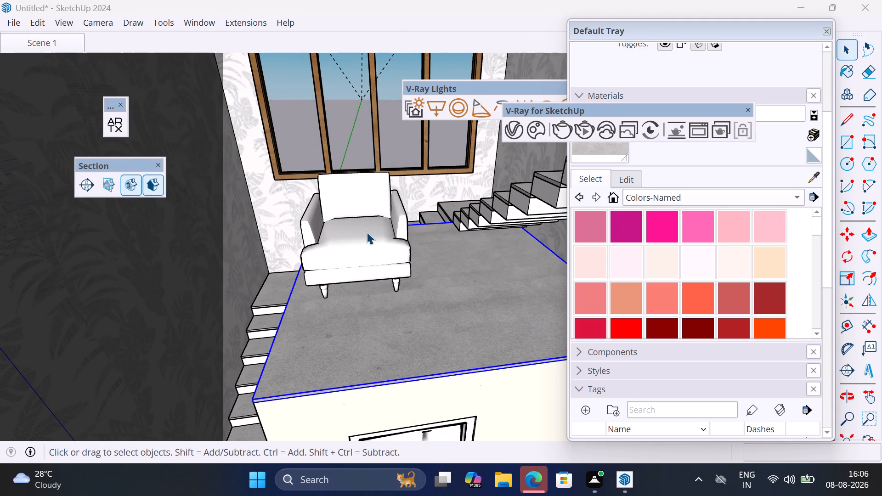
Rotate the placed armchair 90 degrees on the slab surface.
{"action": "left_click", "coordinate": [367, 232]}
{"action": "key", "text": "q"}
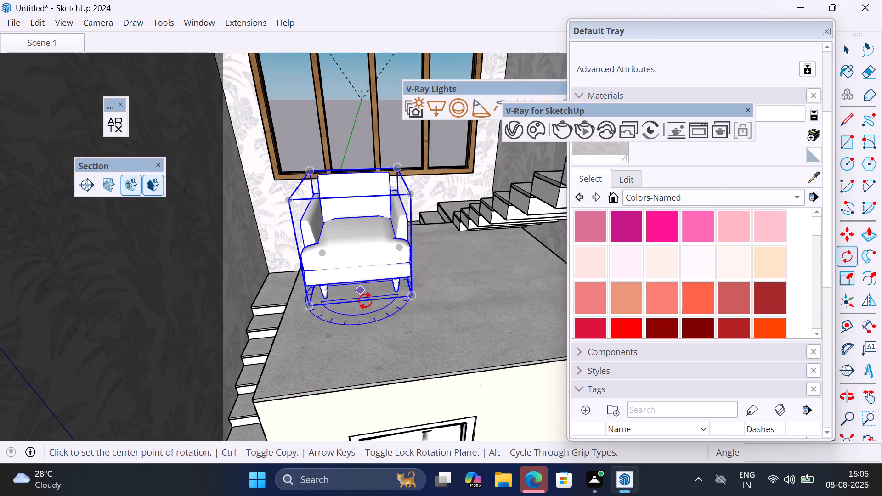
{"action": "left_click", "coordinate": [363, 302]}
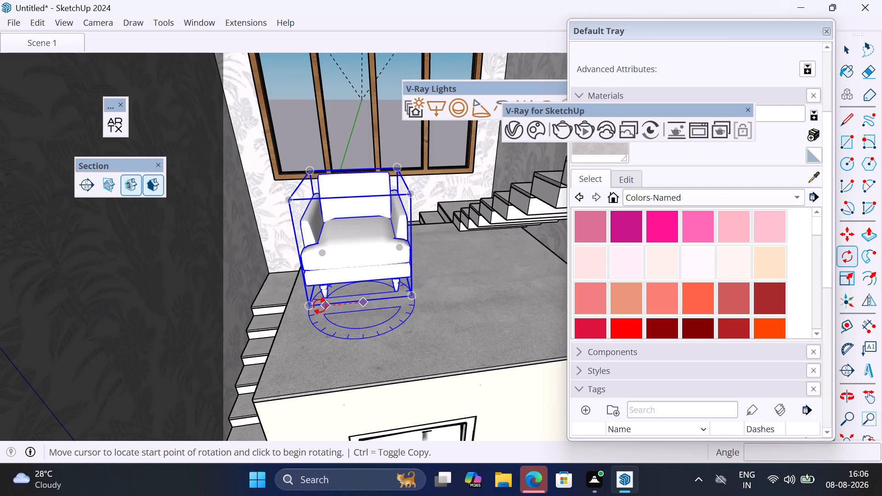
{"action": "left_click", "coordinate": [320, 306]}
{"action": "type", "text": "90"}
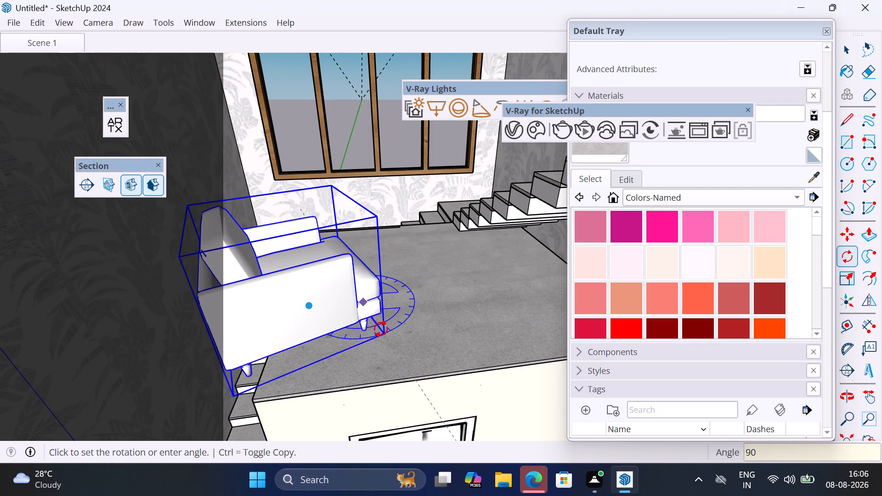
{"action": "key", "text": "Return"}
Move the armchair by its bottom corner about 2' 5" from over the side stairs to the edge of the granite slab.
{"action": "scroll", "coordinate": [467, 292], "scroll_direction": "down", "scroll_amount": 3}
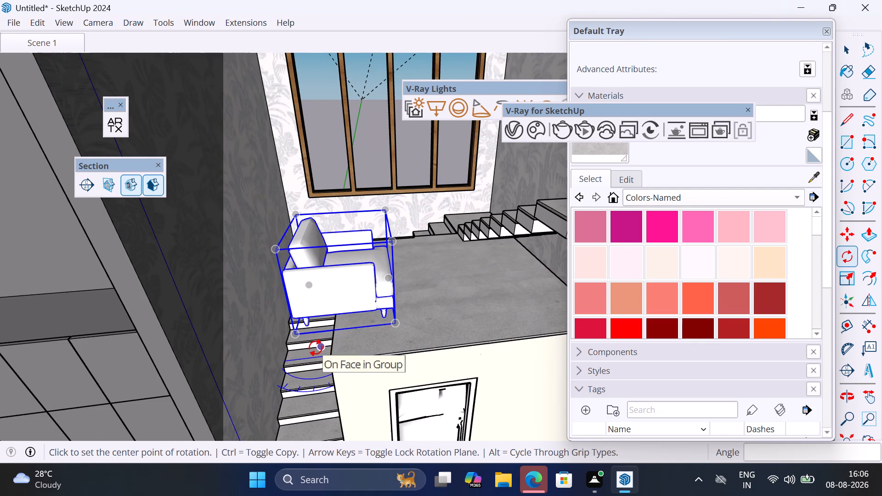
{"action": "key", "text": "m"}
{"action": "left_click", "coordinate": [294, 334]}
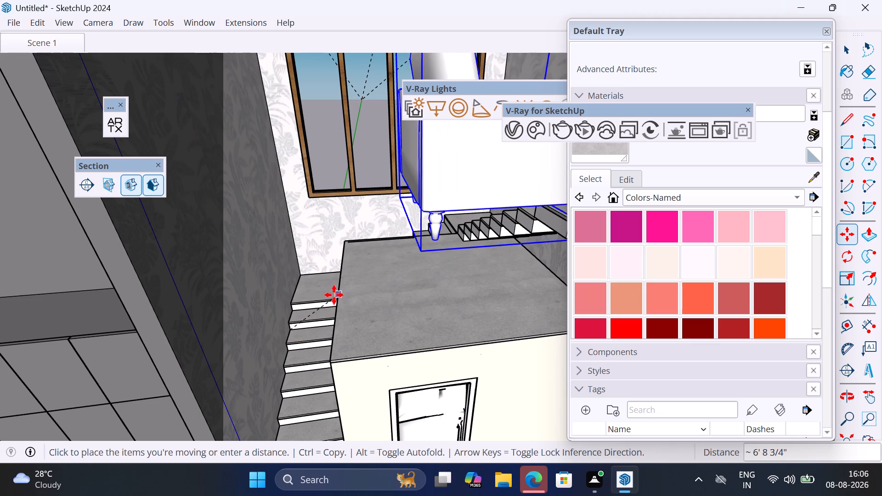
{"action": "key", "text": "Escape"}
{"action": "left_click", "coordinate": [296, 336]}
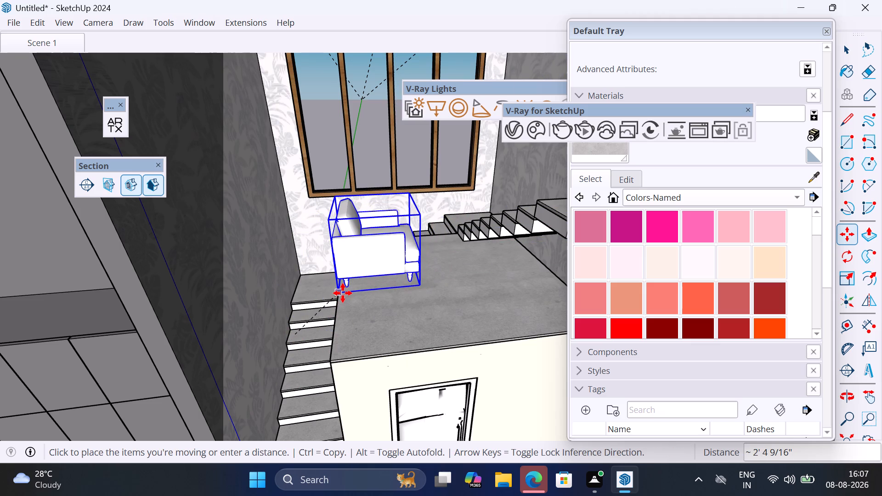
{"action": "left_click", "coordinate": [343, 293]}
Move the armchair about 1' 6" farther onto the granite slab, away from the side stairs it overhangs.
{"action": "scroll", "coordinate": [378, 235], "scroll_direction": "up", "scroll_amount": 4}
{"action": "middle_click_drag", "start_coordinate": [380, 235], "coordinate": [306, 408]}
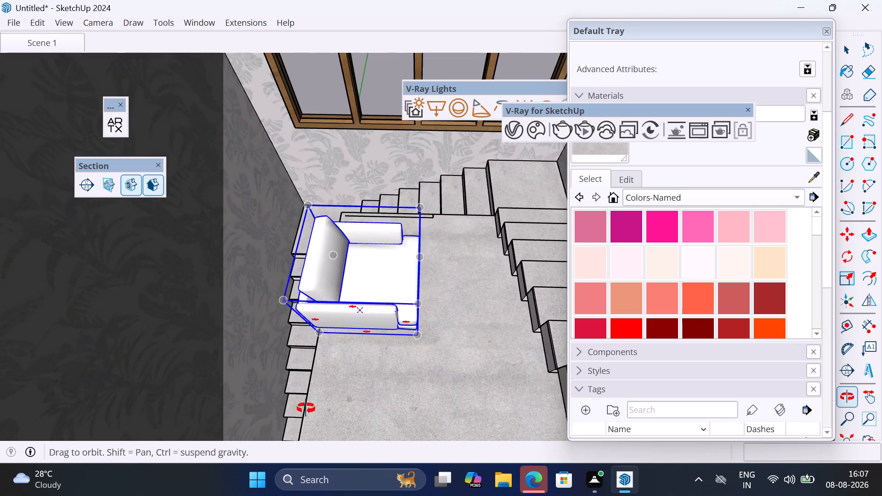
{"action": "middle_click_drag", "start_coordinate": [306, 408], "coordinate": [305, 408]}
{"action": "scroll", "coordinate": [433, 243], "scroll_direction": "up", "scroll_amount": 2}
{"action": "middle_click_drag", "start_coordinate": [433, 243], "coordinate": [311, 213]}
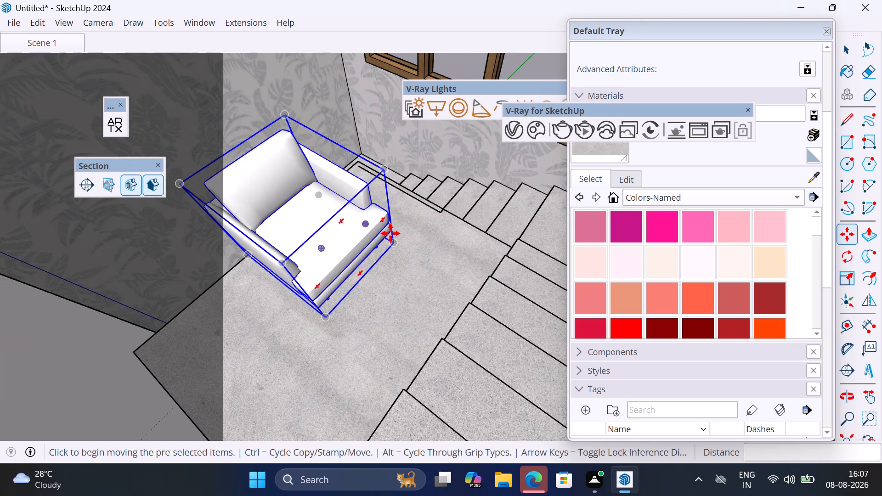
{"action": "scroll", "coordinate": [392, 233], "scroll_direction": "up", "scroll_amount": 2}
{"action": "left_click", "coordinate": [395, 247]}
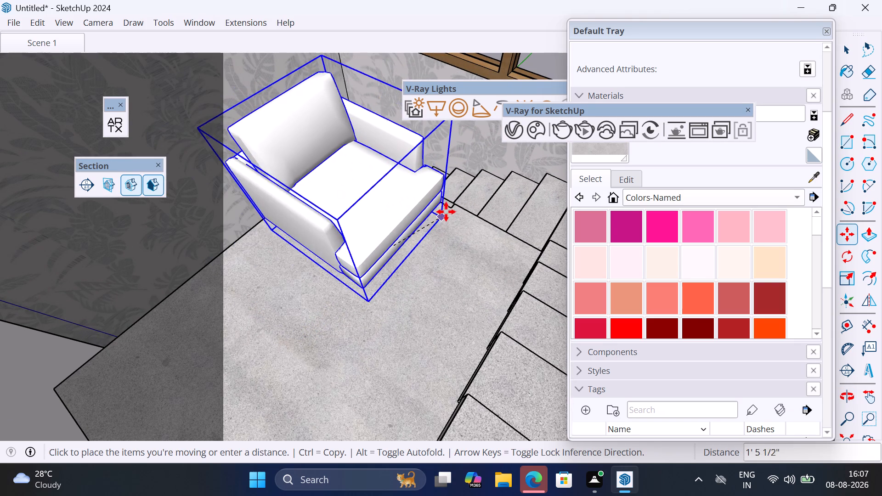
{"action": "left_click", "coordinate": [449, 209]}
{"action": "scroll", "coordinate": [505, 210], "scroll_direction": "down", "scroll_amount": 4}
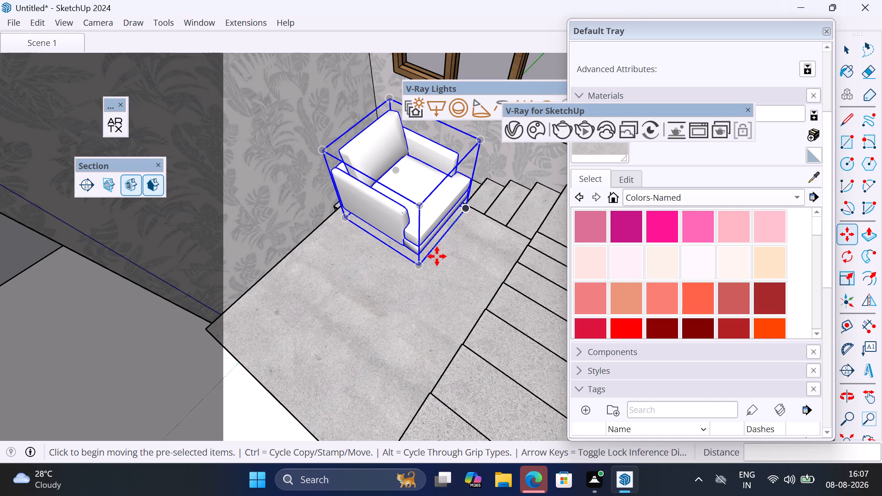
Copy the armchair about 4' 3" along the granite slab toward its front edge above the door.
{"action": "left_click", "coordinate": [418, 268]}
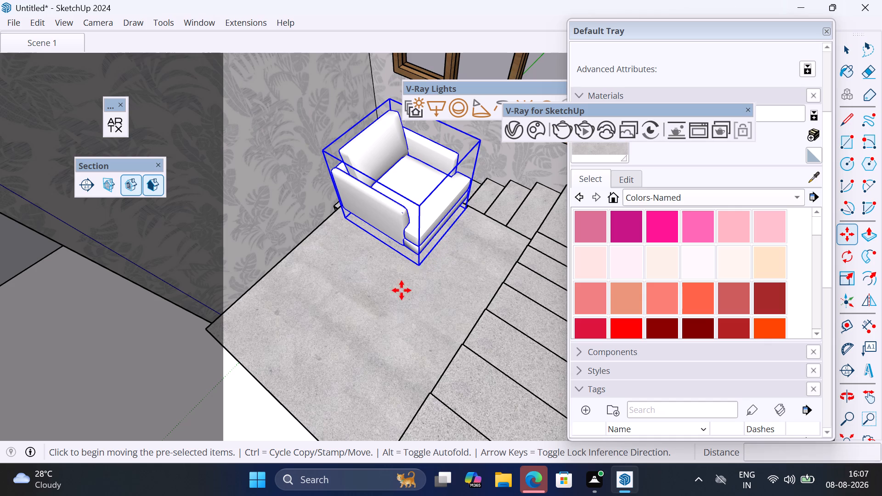
{"action": "left_click", "coordinate": [318, 384]}
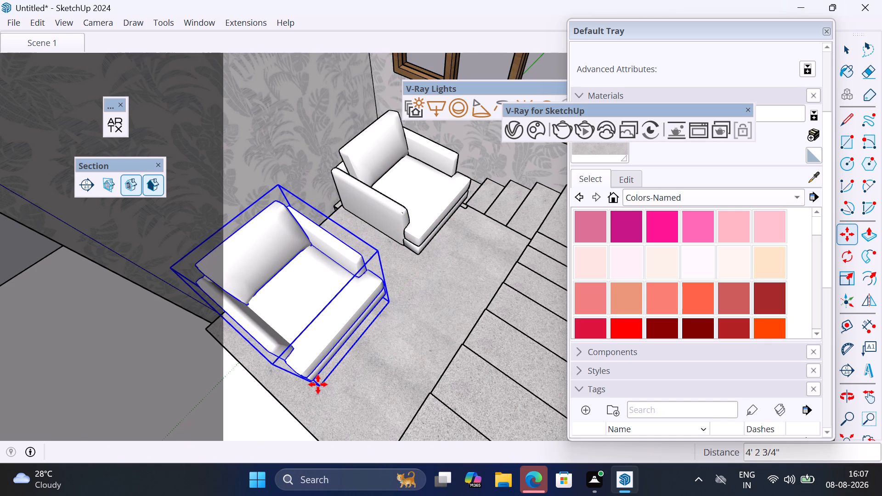
Rotate the original rear armchair 90 degrees on the slab surface.
{"action": "key", "text": "space"}
{"action": "left_click", "coordinate": [408, 224]}
{"action": "key", "text": "q"}
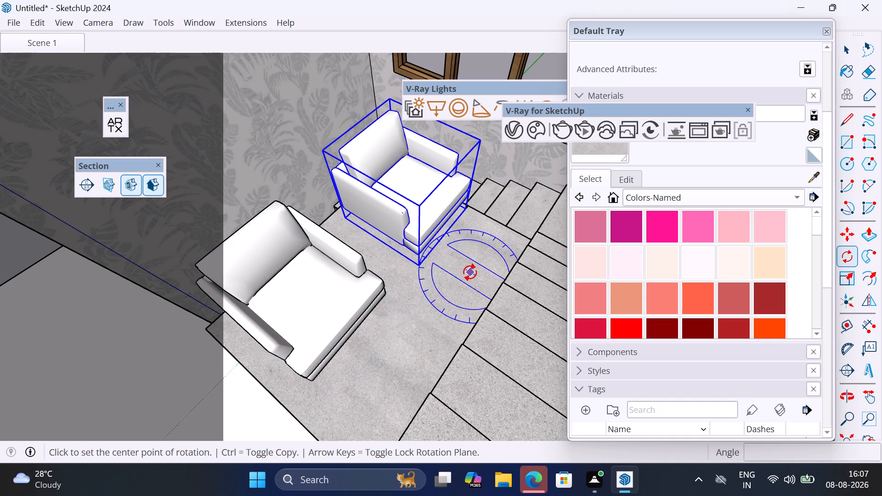
{"action": "left_click", "coordinate": [470, 272]}
{"action": "left_click", "coordinate": [447, 261]}
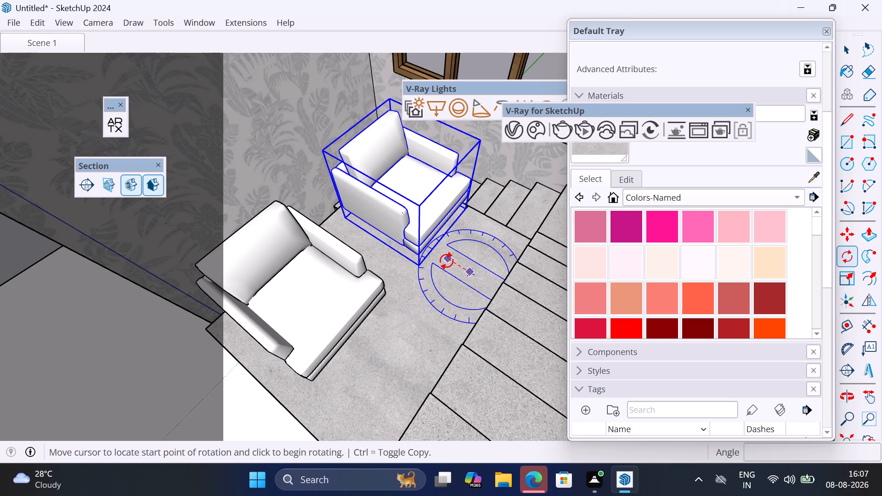
{"action": "type", "text": "90"}
{"action": "key", "text": "Return"}
{"action": "key", "text": "space"}
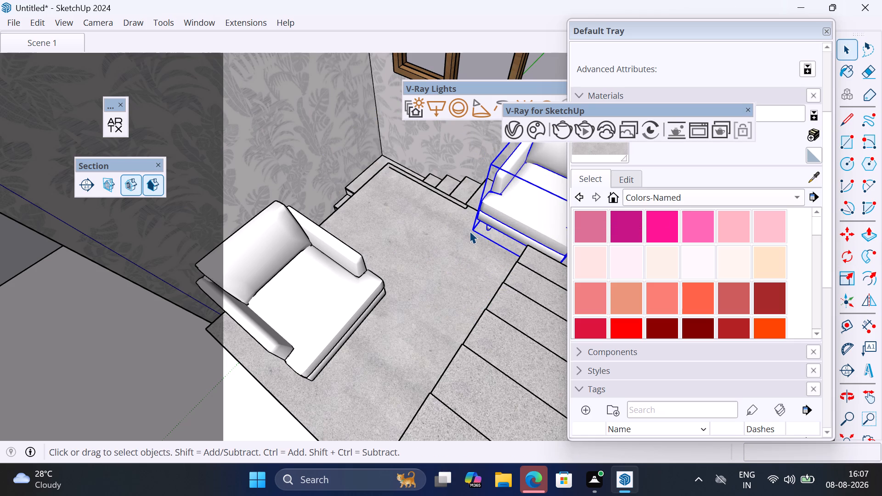
Move the rotated armchair about 4' 9" back onto the slab's rear corner, and shift it off the side stairs.
{"action": "key", "text": "m"}
{"action": "middle_click_drag", "start_coordinate": [471, 228], "coordinate": [622, 239]}
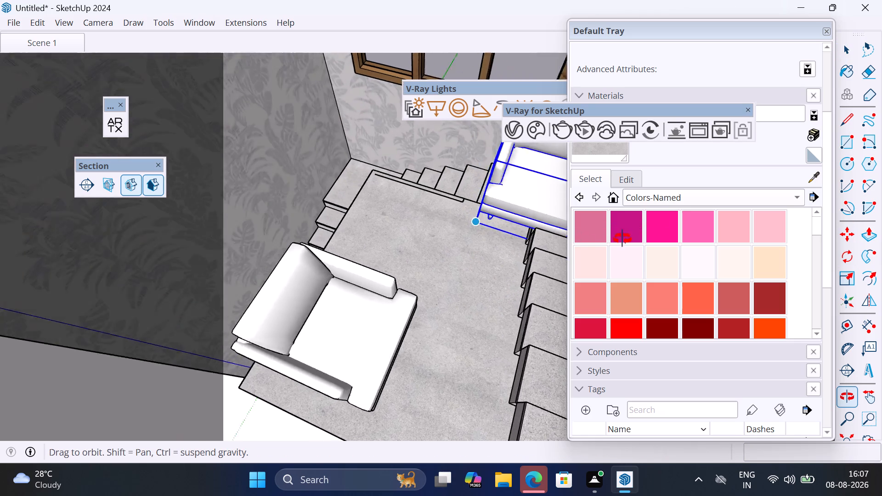
{"action": "middle_click_drag", "start_coordinate": [622, 239], "coordinate": [676, 239]}
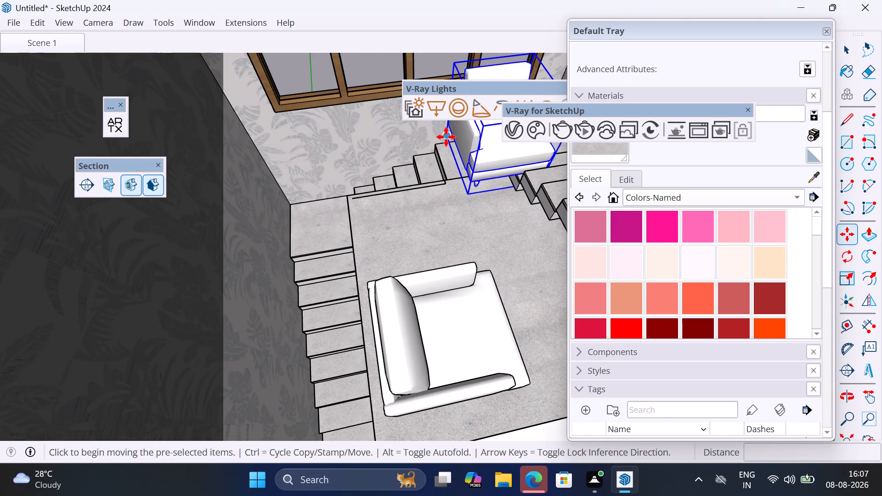
{"action": "left_click", "coordinate": [446, 137]}
{"action": "left_click", "coordinate": [351, 197]}
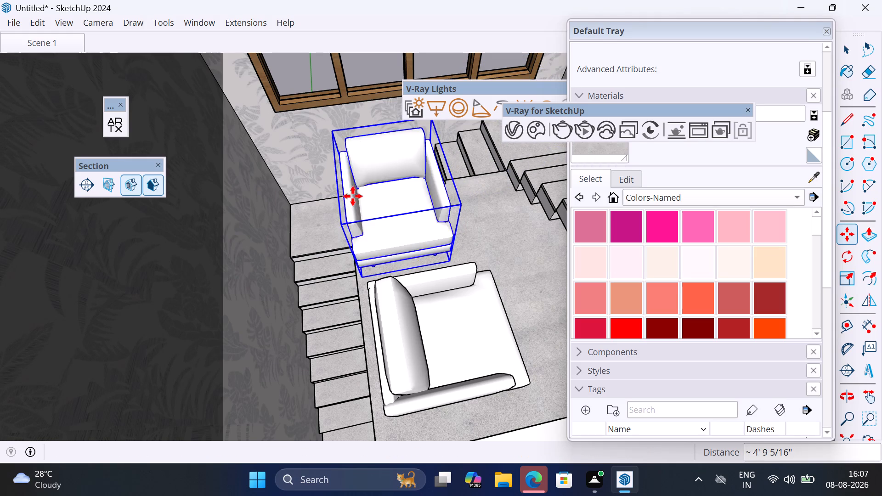
{"action": "left_click", "coordinate": [476, 246]}
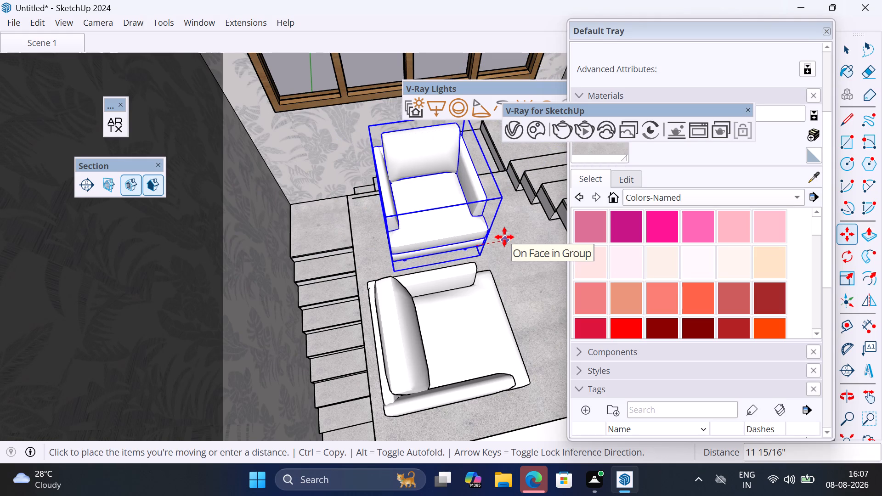
{"action": "left_click", "coordinate": [493, 238]}
{"action": "middle_click_drag", "start_coordinate": [500, 280], "coordinate": [384, 260]}
{"action": "scroll", "coordinate": [375, 225], "scroll_direction": "down", "scroll_amount": 4}
{"action": "key", "text": "space"}
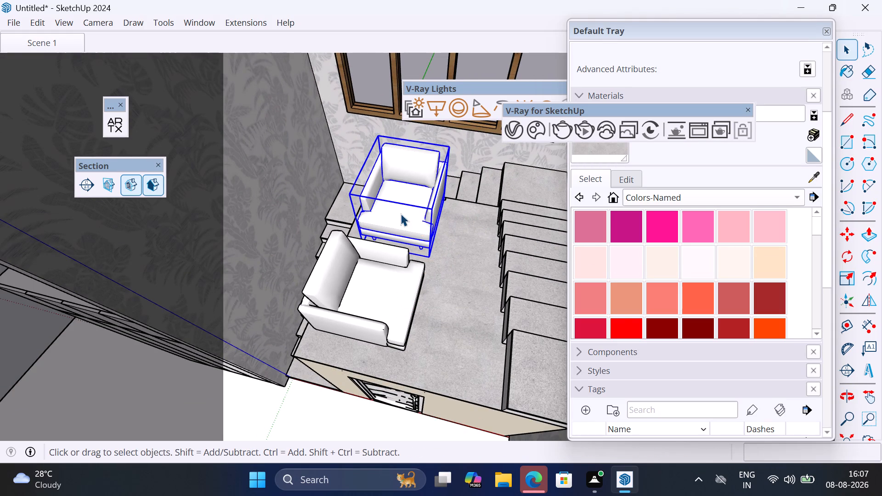
Rotate the rear armchair on the slab plane so it faces diagonally toward the open middle of the slab.
{"action": "scroll", "coordinate": [401, 214], "scroll_direction": "up", "scroll_amount": 2}
{"action": "middle_click_drag", "start_coordinate": [389, 221], "coordinate": [424, 232]}
{"action": "scroll", "coordinate": [398, 224], "scroll_direction": "up", "scroll_amount": 1}
{"action": "key", "text": "q"}
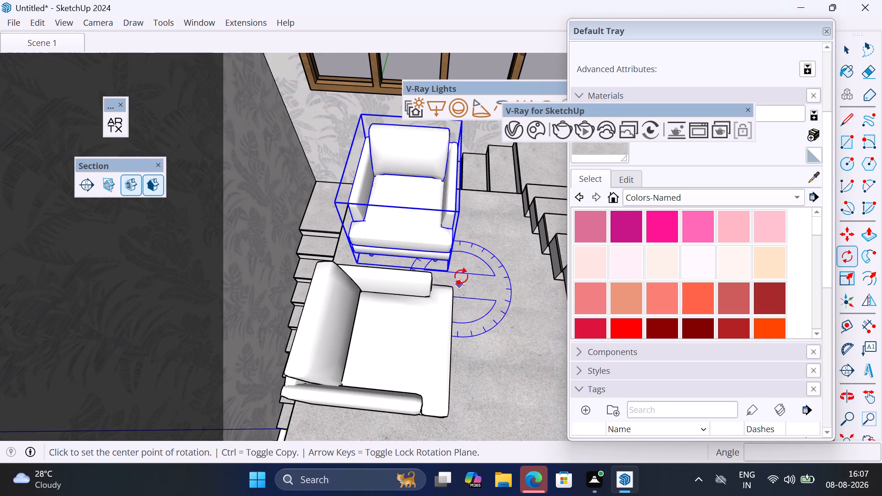
{"action": "left_click", "coordinate": [461, 276]}
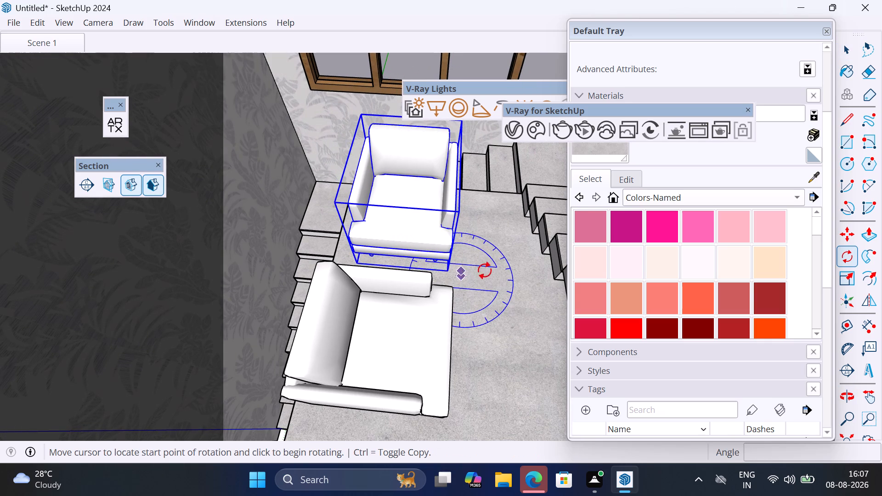
{"action": "left_click", "coordinate": [497, 271]}
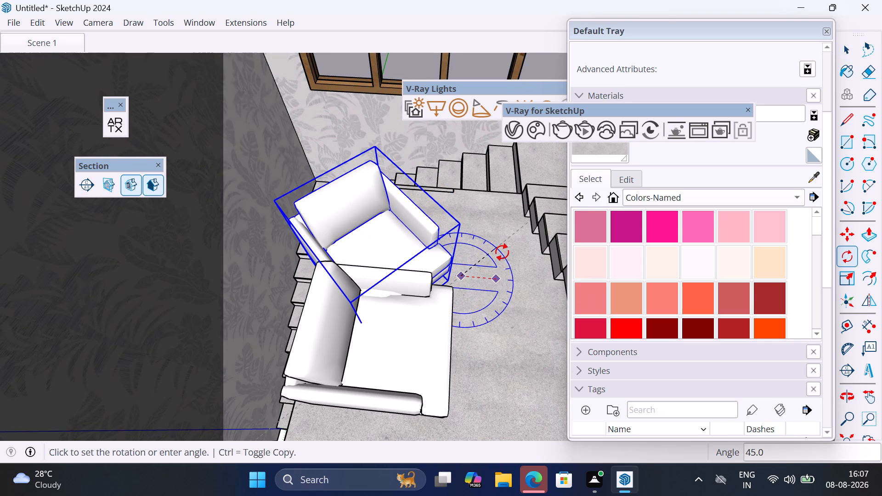
{"action": "left_click", "coordinate": [503, 253]}
{"action": "key", "text": "space"}
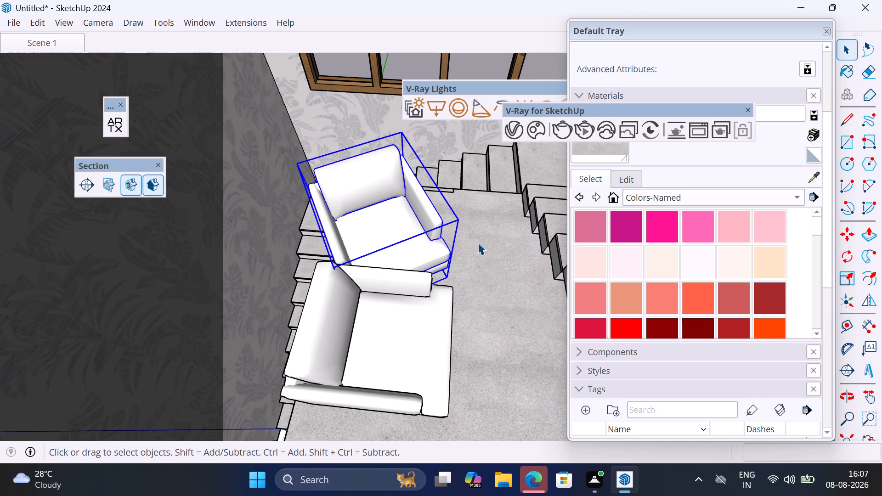
Move the angled rear armchair slightly farther onto the slab, away from the side stairs and the front armchair.
{"action": "key", "text": "m"}
{"action": "left_click", "coordinate": [467, 252]}
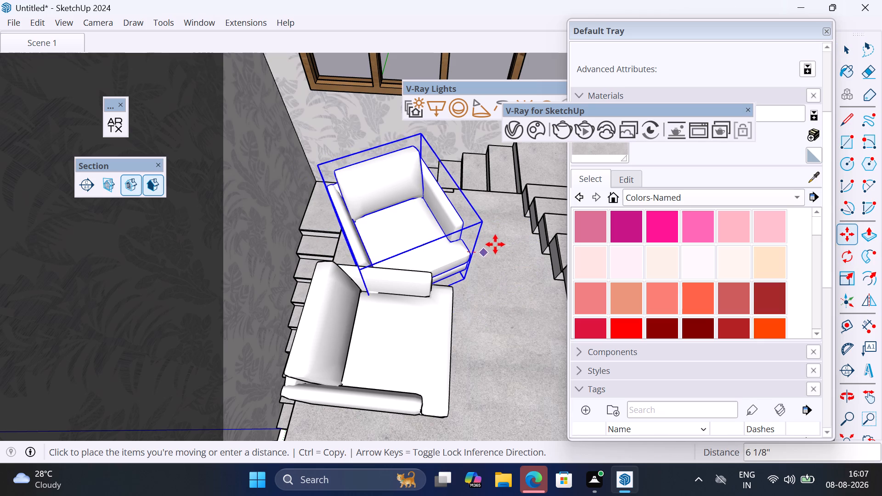
{"action": "left_click", "coordinate": [498, 238]}
{"action": "middle_click_drag", "start_coordinate": [448, 264], "coordinate": [521, 238]}
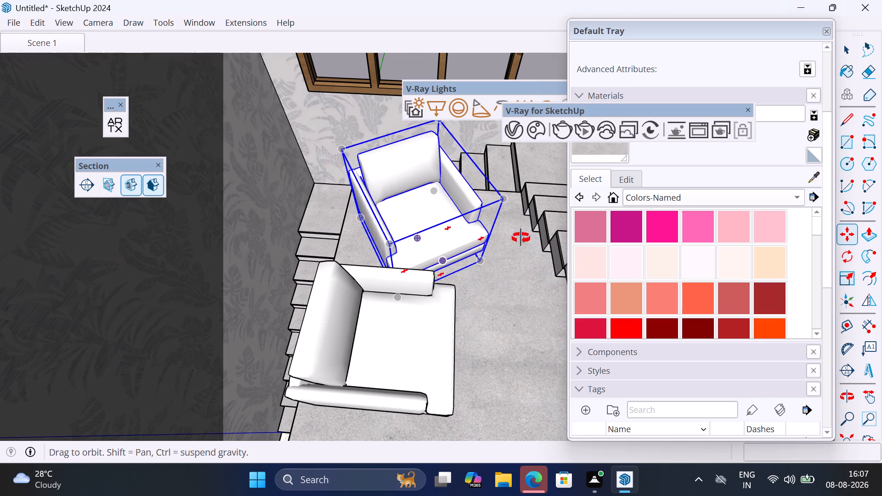
{"action": "middle_click_drag", "start_coordinate": [521, 238], "coordinate": [430, 230]}
{"action": "scroll", "coordinate": [390, 225], "scroll_direction": "down", "scroll_amount": 5}
{"action": "key", "text": "space"}
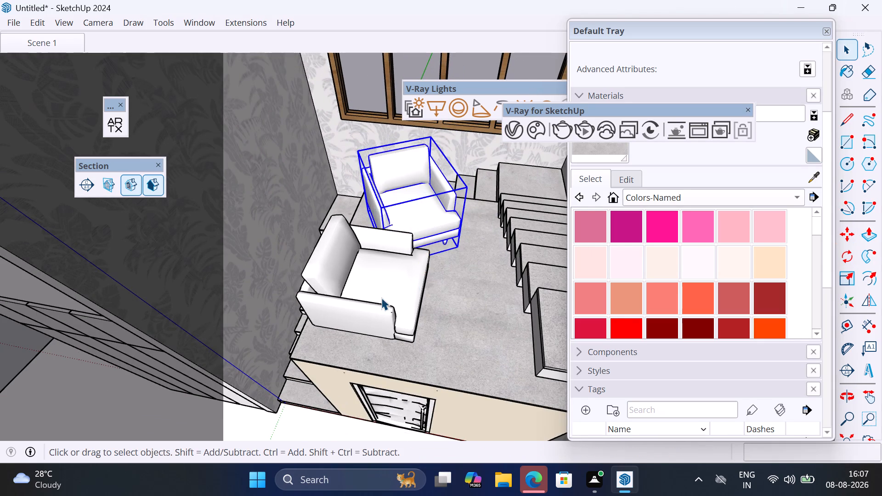
Rotate the front armchair 45 degrees on the slab so it faces diagonally toward the rear armchair's side.
{"action": "left_click", "coordinate": [381, 298]}
{"action": "key", "text": "q"}
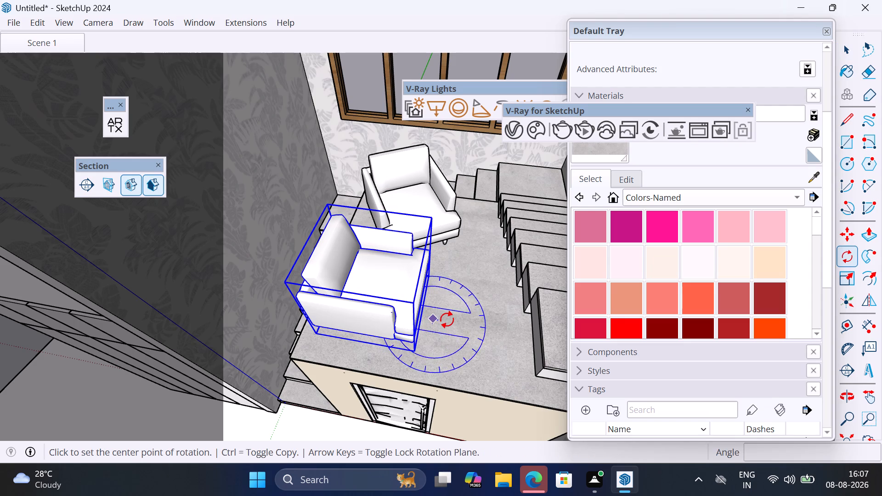
{"action": "left_click", "coordinate": [447, 319]}
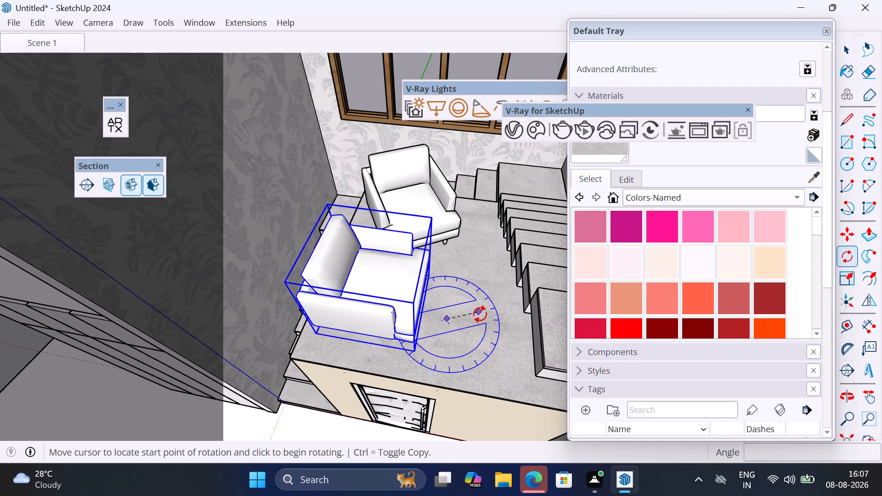
{"action": "left_click", "coordinate": [485, 323]}
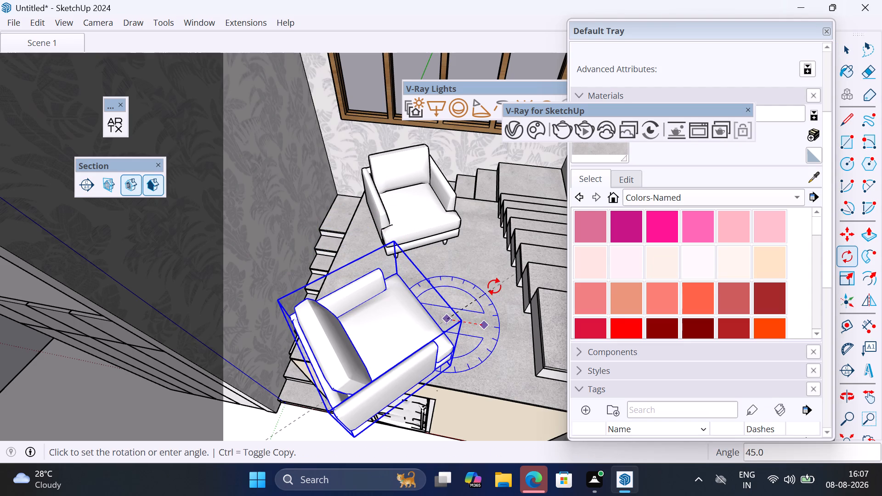
{"action": "left_click", "coordinate": [494, 287]}
Move the front armchair about 1' 6" back from the slab's front edge above the door.
{"action": "scroll", "coordinate": [428, 273], "scroll_direction": "down", "scroll_amount": 2}
{"action": "key", "text": "m"}
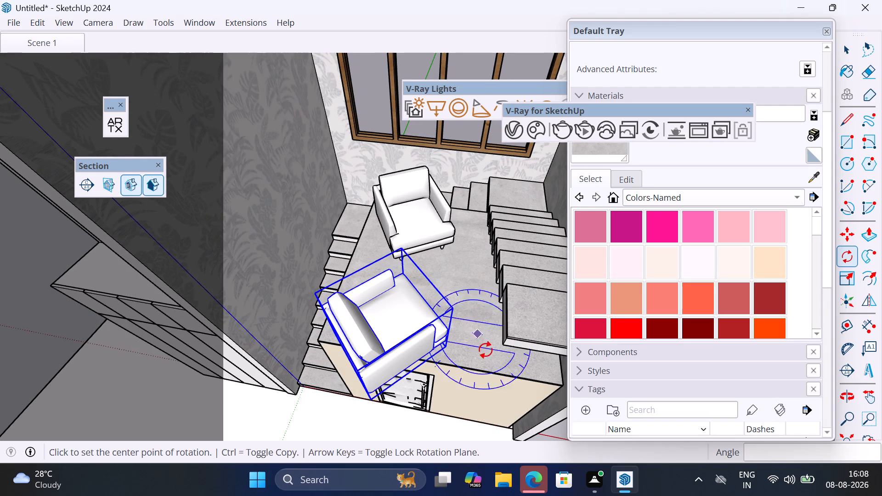
{"action": "left_click", "coordinate": [486, 350]}
{"action": "left_click", "coordinate": [490, 312]}
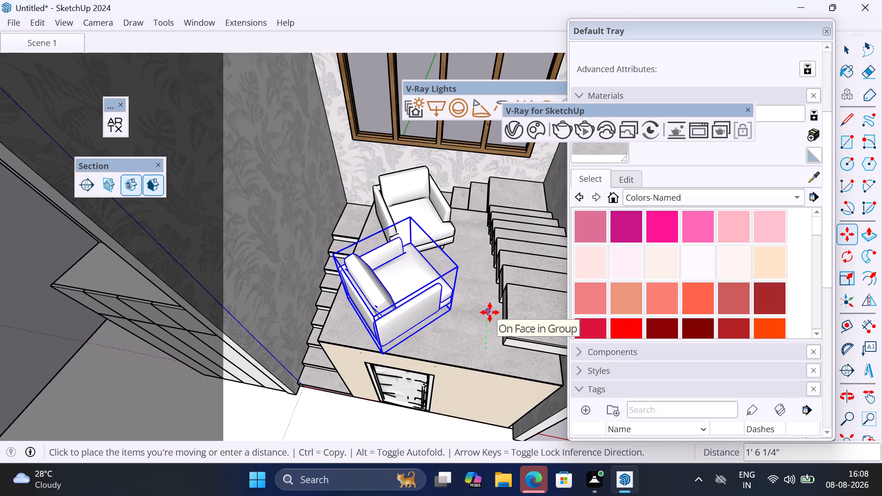
{"action": "middle_click_drag", "start_coordinate": [393, 319], "coordinate": [458, 316]}
{"action": "scroll", "coordinate": [456, 280], "scroll_direction": "down", "scroll_amount": 4}
{"action": "key", "text": "space"}
Clear the selection and examine the two-armchair arrangement on the door block from outside the stairwell.
{"action": "middle_click_drag", "start_coordinate": [476, 296], "coordinate": [392, 186]}
{"action": "scroll", "coordinate": [390, 176], "scroll_direction": "down", "scroll_amount": 4}
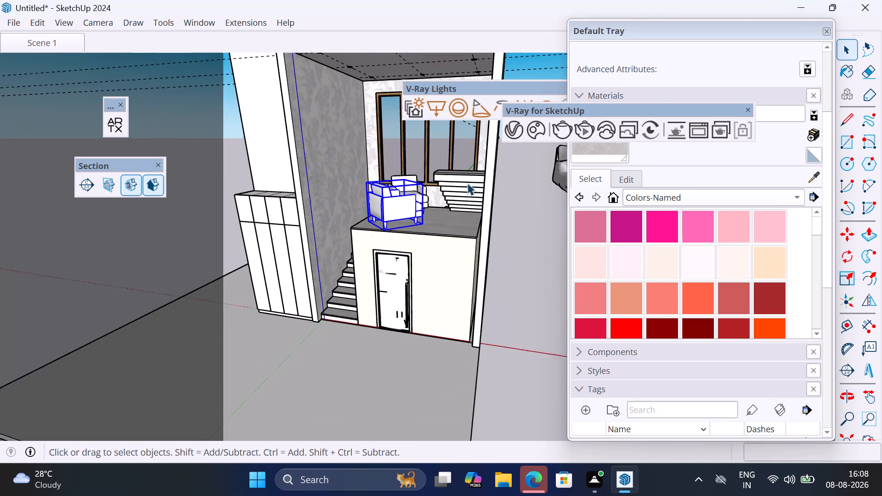
{"action": "scroll", "coordinate": [486, 184], "scroll_direction": "down", "scroll_amount": 5}
{"action": "left_click", "coordinate": [523, 237]}
{"action": "scroll", "coordinate": [416, 262], "scroll_direction": "up", "scroll_amount": 3}
{"action": "middle_click_drag", "start_coordinate": [416, 262], "coordinate": [557, 275]}
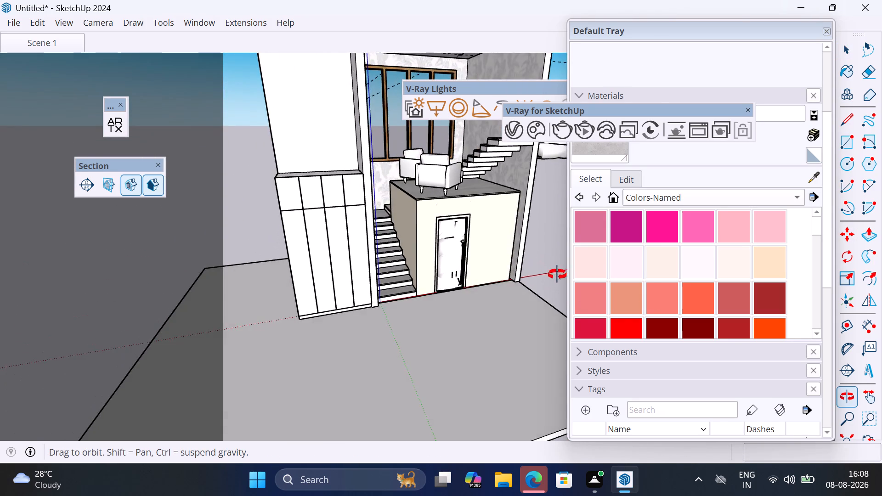
{"action": "middle_click_drag", "start_coordinate": [557, 275], "coordinate": [465, 285]}
{"action": "scroll", "coordinate": [458, 291], "scroll_direction": "down", "scroll_amount": 2}
{"action": "scroll", "coordinate": [455, 175], "scroll_direction": "up", "scroll_amount": 4}
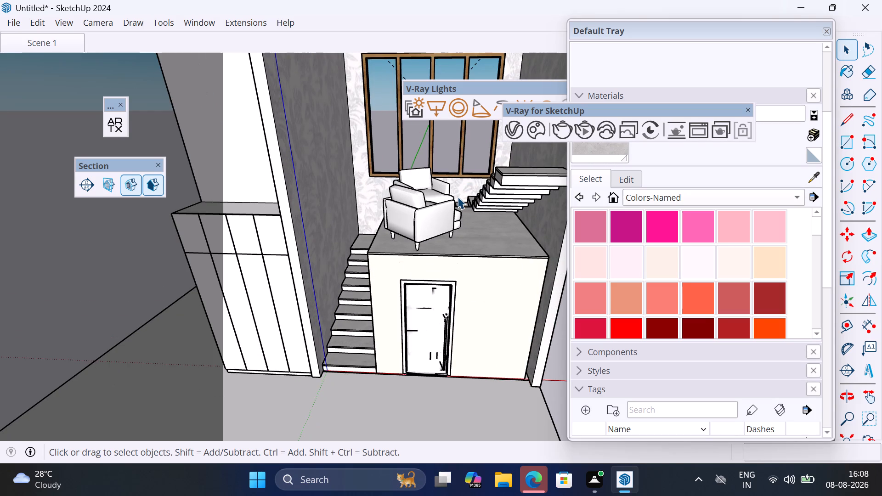
{"action": "scroll", "coordinate": [447, 227], "scroll_direction": "down", "scroll_amount": 4}
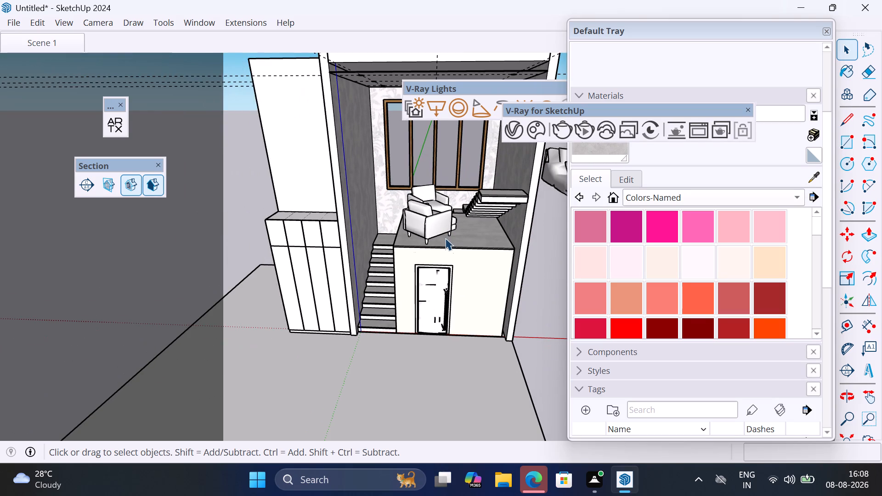
Sample the cream Generic material from the door block's front and paint the tall wall above the cabinet with it.
{"action": "middle_click_drag", "start_coordinate": [296, 153], "coordinate": [385, 172]}
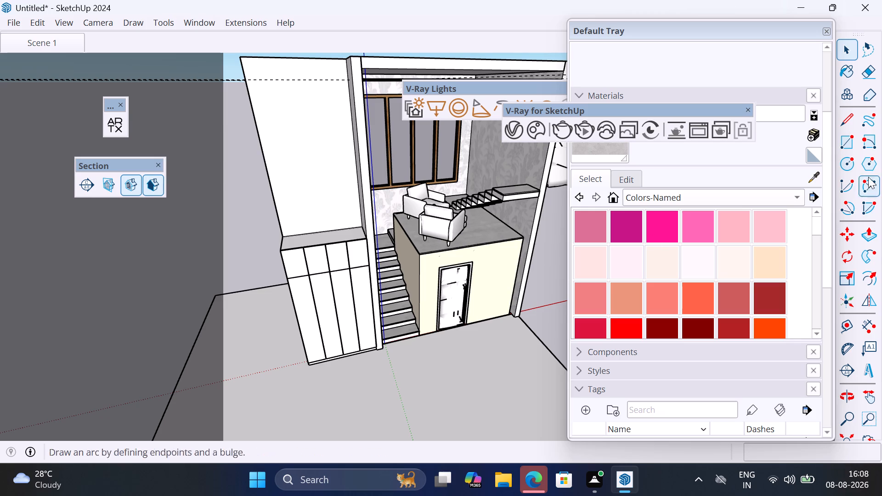
{"action": "left_click", "coordinate": [814, 176]}
{"action": "left_click", "coordinate": [500, 274]}
{"action": "left_click", "coordinate": [341, 192]}
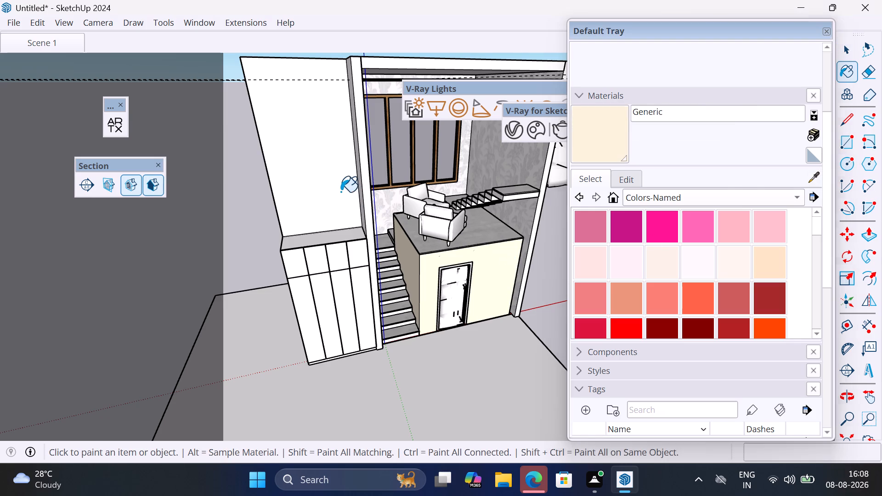
{"action": "middle_click_drag", "start_coordinate": [335, 209], "coordinate": [401, 209]}
{"action": "scroll", "coordinate": [339, 210], "scroll_direction": "up", "scroll_amount": 1}
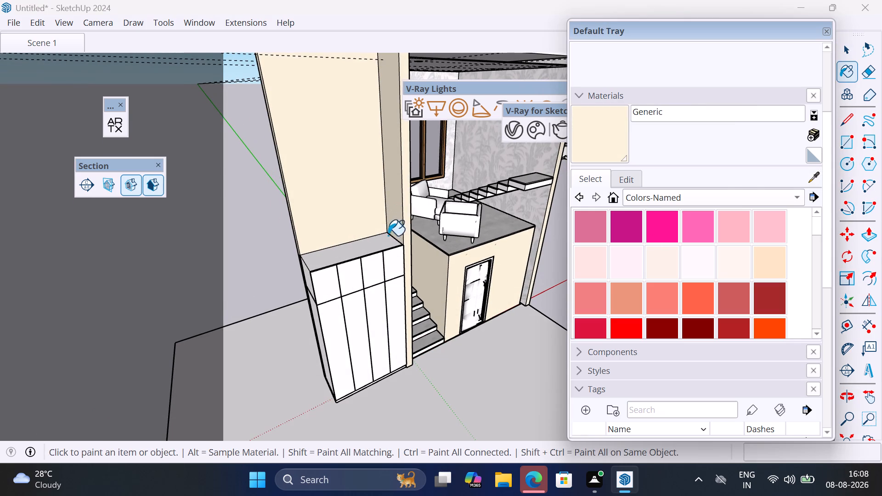
{"action": "key", "text": "space"}
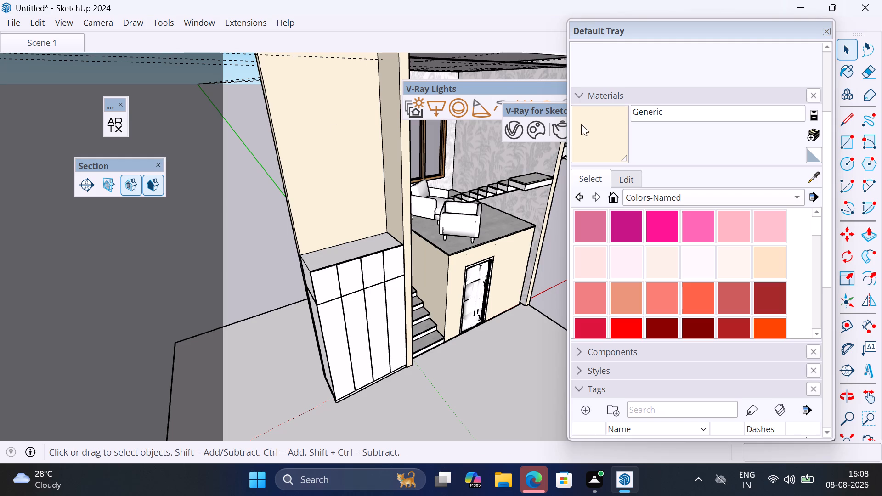
Create a new generic V-Ray material and rename it finishes.
{"action": "left_click", "coordinate": [515, 131]}
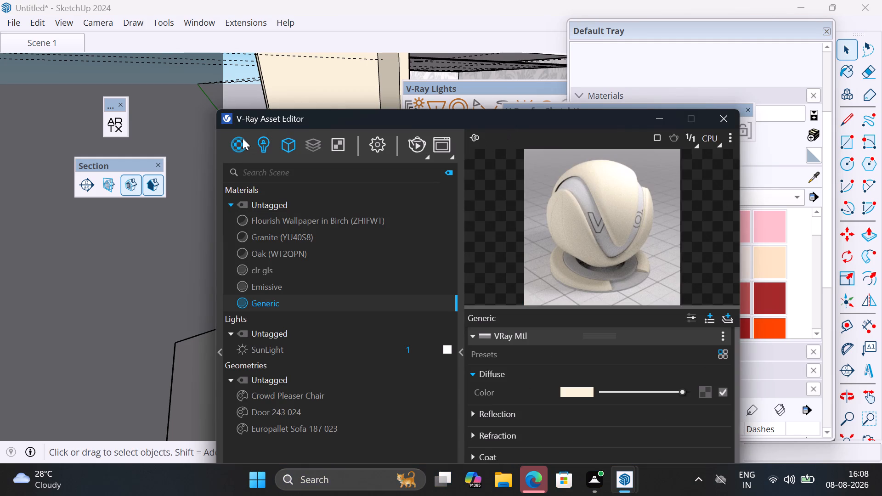
{"action": "right_click", "coordinate": [242, 138]}
{"action": "left_click", "coordinate": [277, 172]}
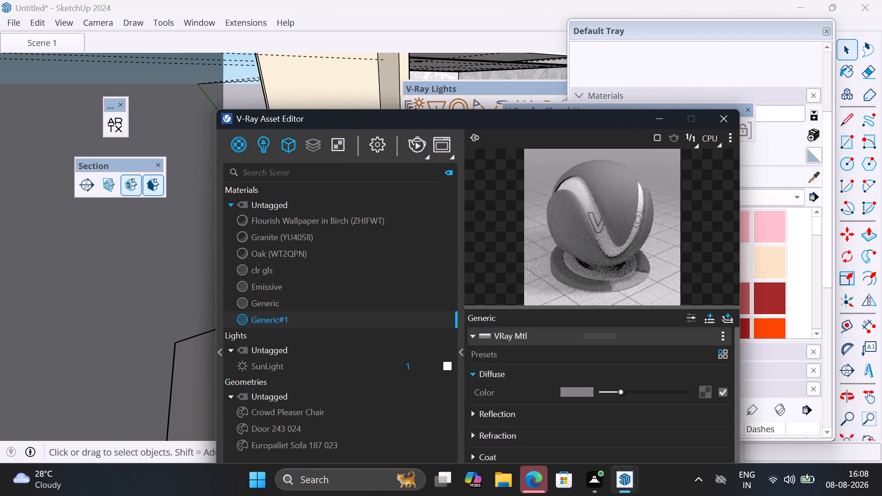
{"action": "double_click", "coordinate": [300, 318]}
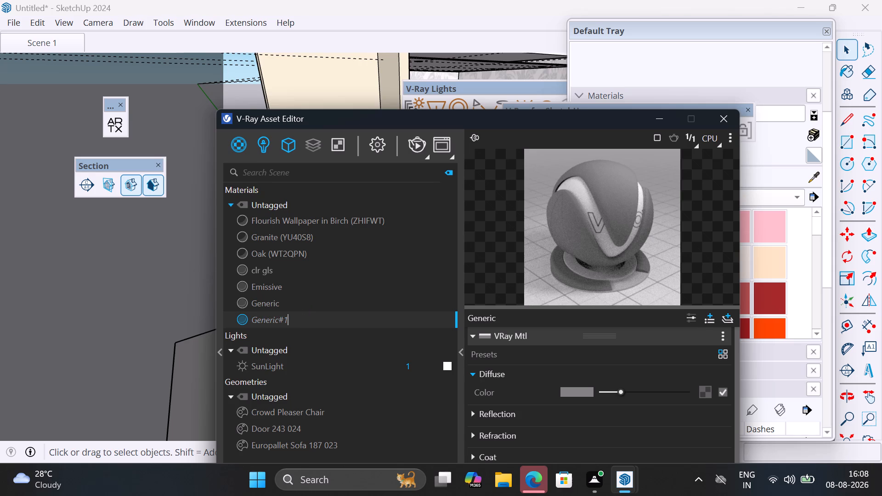
{"action": "left_click_drag", "start_coordinate": [300, 318], "coordinate": [207, 317]}
{"action": "type", "text": "finishes"}
Set the finishes material's diffuse color to light cyan, R 0.532, G 0.9, B 0.941.
{"action": "left_click", "coordinate": [585, 392]}
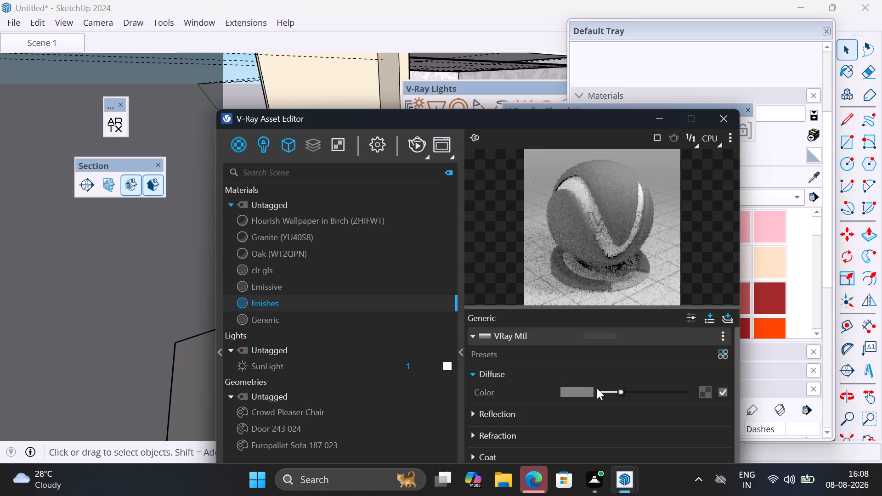
{"action": "left_click", "coordinate": [589, 390]}
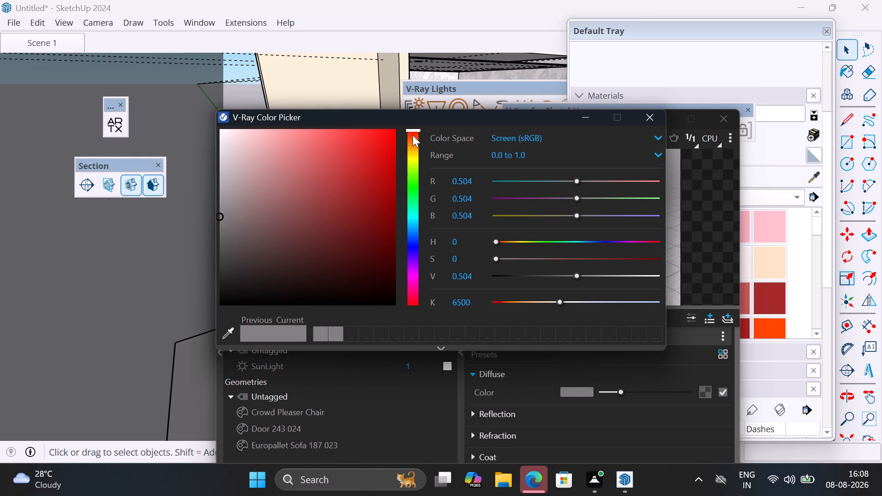
{"action": "left_click", "coordinate": [410, 155]}
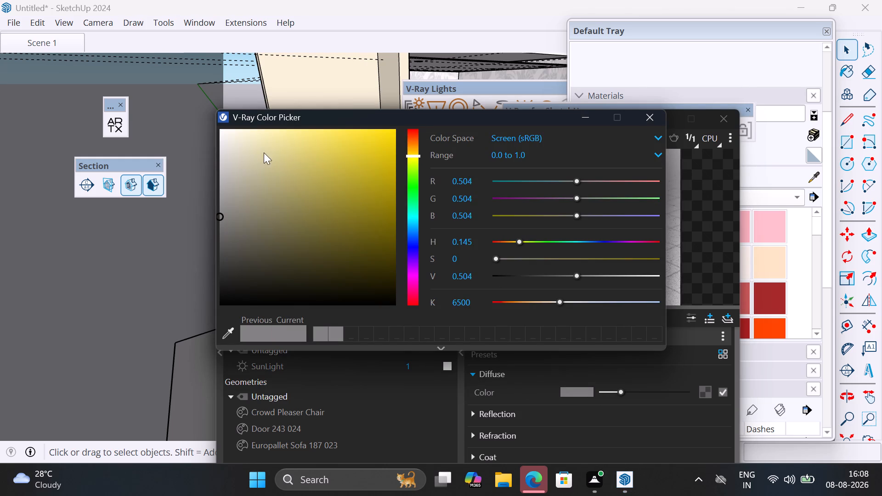
{"action": "left_click", "coordinate": [258, 138]}
{"action": "left_click", "coordinate": [255, 137]}
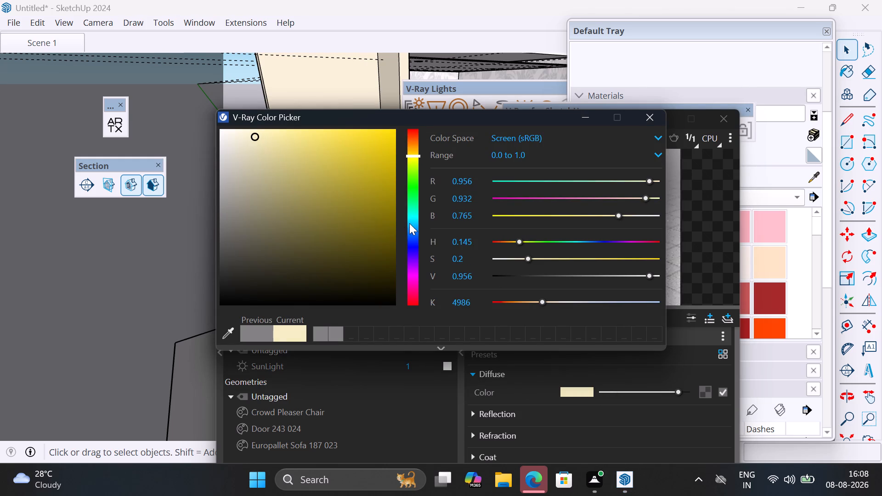
{"action": "left_click", "coordinate": [413, 220]}
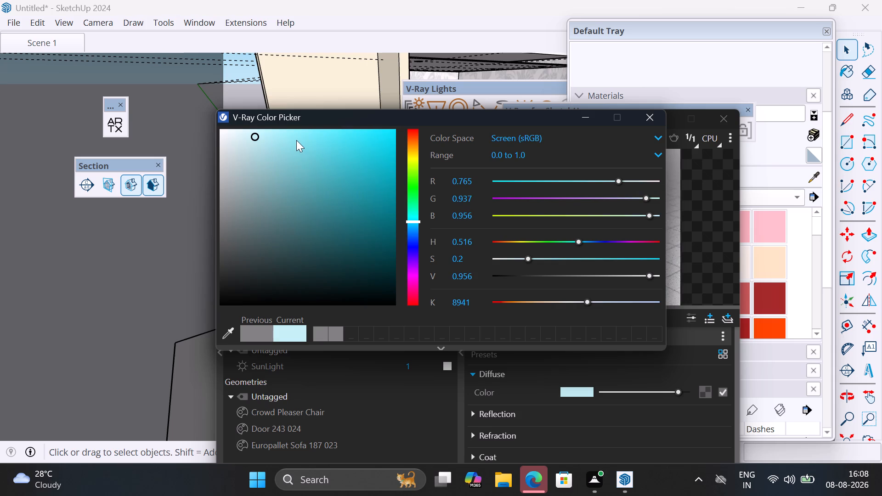
{"action": "left_click", "coordinate": [296, 140]}
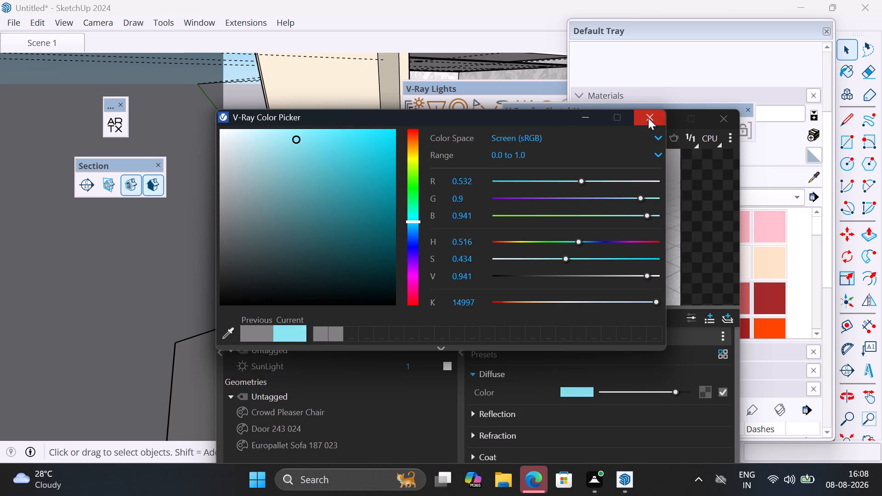
{"action": "left_click", "coordinate": [648, 118]}
Raise the finishes material's reflection color to full white.
{"action": "scroll", "coordinate": [572, 280], "scroll_direction": "down", "scroll_amount": 2}
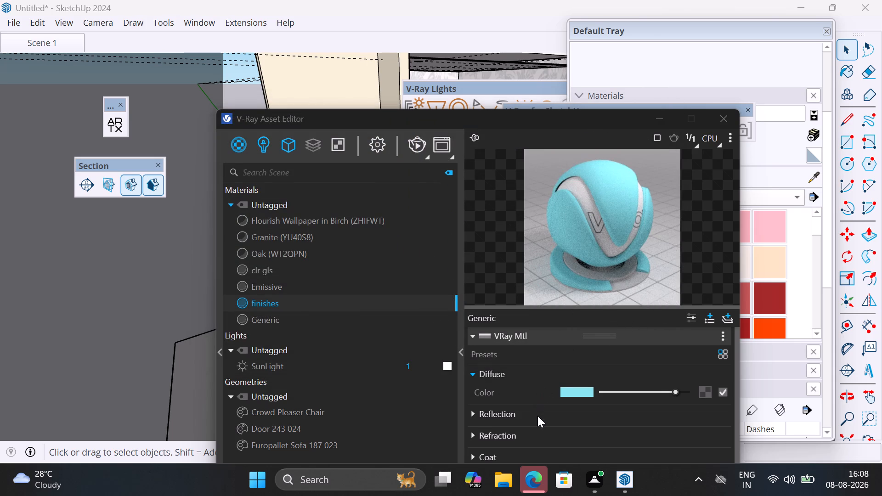
{"action": "left_click", "coordinate": [537, 416]}
{"action": "left_click_drag", "start_coordinate": [603, 431], "coordinate": [736, 427]}
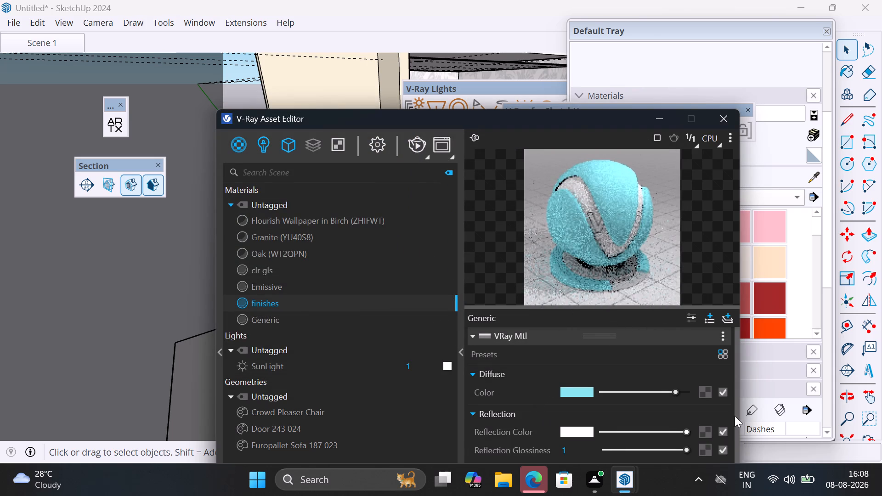
Select the cabinet's door fronts plus its upper and lower bodies, and apply the finishes material to the selection.
{"action": "left_click_drag", "start_coordinate": [606, 113], "coordinate": [667, 375]}
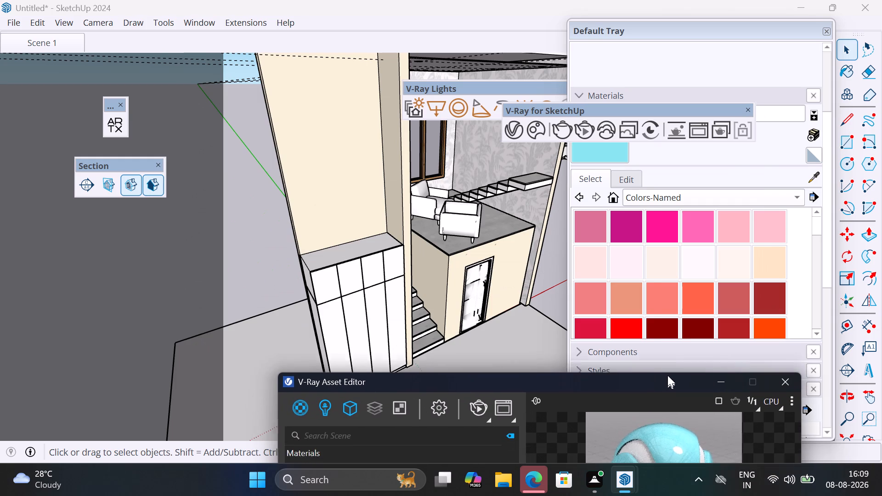
{"action": "left_click_drag", "start_coordinate": [667, 375], "coordinate": [667, 370]}
{"action": "scroll", "coordinate": [455, 251], "scroll_direction": "up", "scroll_amount": 2}
{"action": "left_click", "coordinate": [326, 271]}
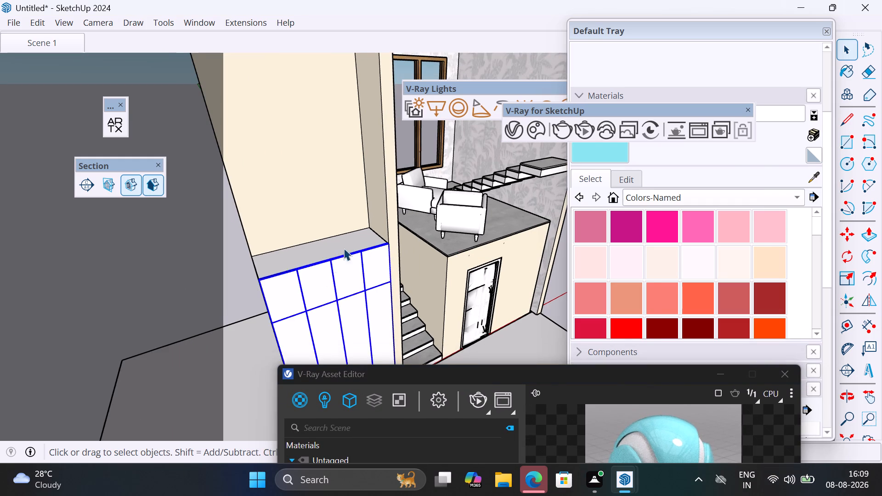
{"action": "scroll", "coordinate": [357, 228], "scroll_direction": "down", "scroll_amount": 3}
{"action": "scroll", "coordinate": [324, 272], "scroll_direction": "up", "scroll_amount": 2}
{"action": "middle_click_drag", "start_coordinate": [324, 273], "coordinate": [451, 244]}
{"action": "left_click", "coordinate": [397, 256], "text": "ctrl"}
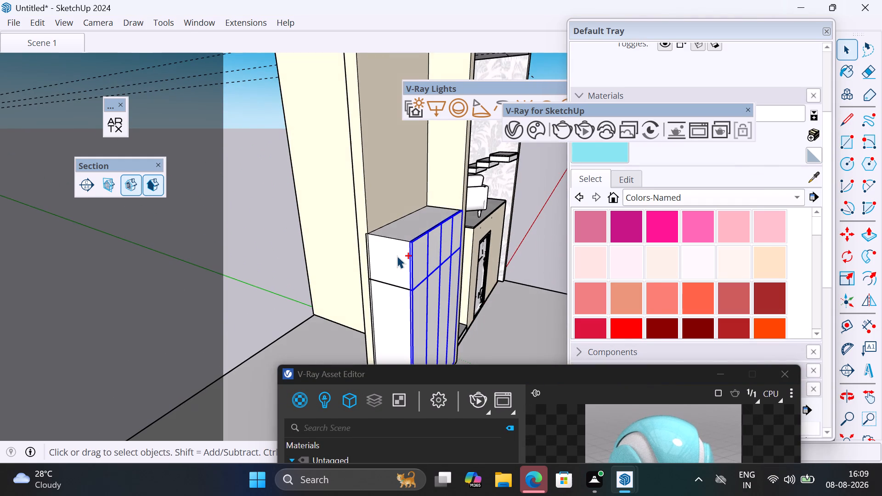
{"action": "left_click", "coordinate": [401, 320], "text": "ctrl"}
{"action": "left_click_drag", "start_coordinate": [473, 373], "coordinate": [410, 159]}
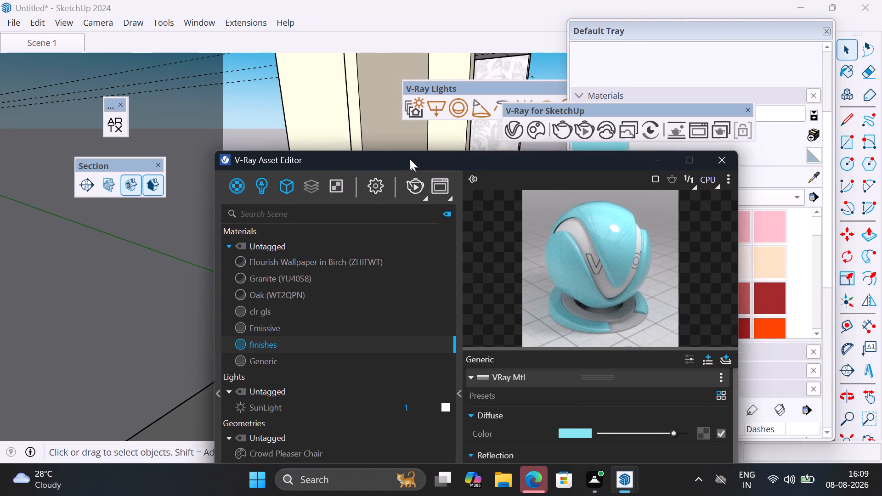
{"action": "left_click_drag", "start_coordinate": [410, 159], "coordinate": [406, 144]}
{"action": "right_click", "coordinate": [311, 330]}
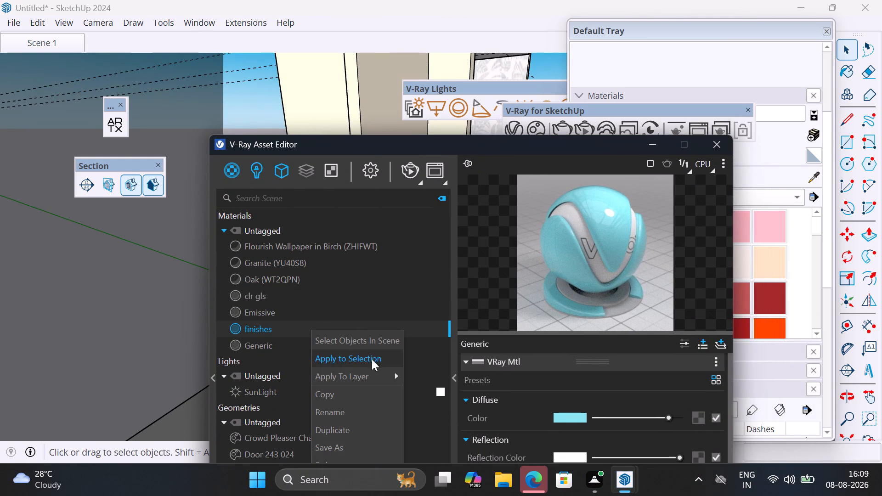
{"action": "left_click", "coordinate": [372, 359]}
{"action": "left_click_drag", "start_coordinate": [537, 151], "coordinate": [393, 363]}
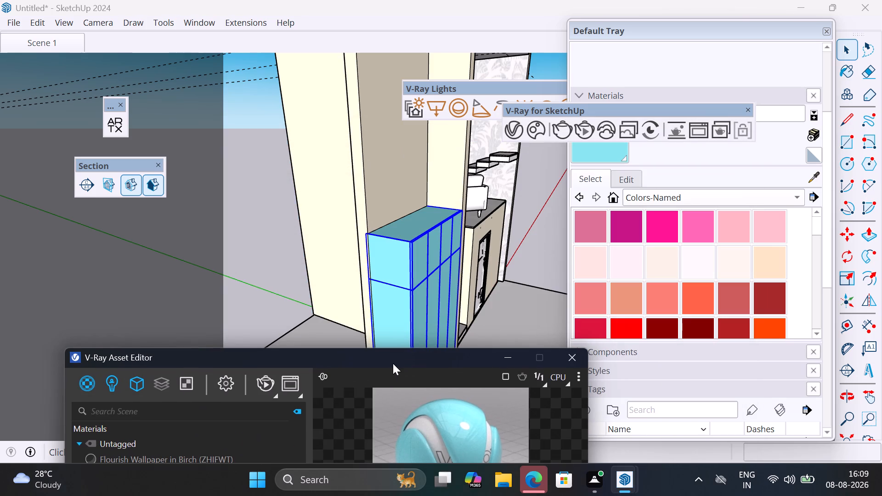
{"action": "left_click", "coordinate": [579, 355]}
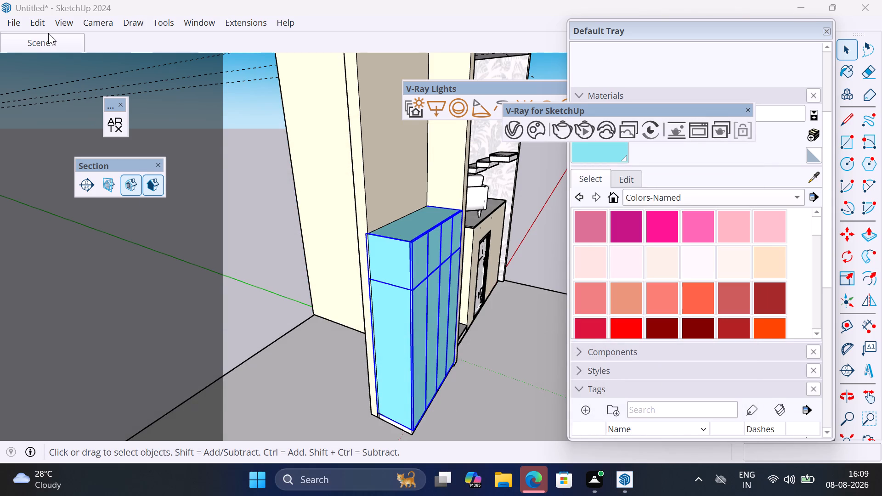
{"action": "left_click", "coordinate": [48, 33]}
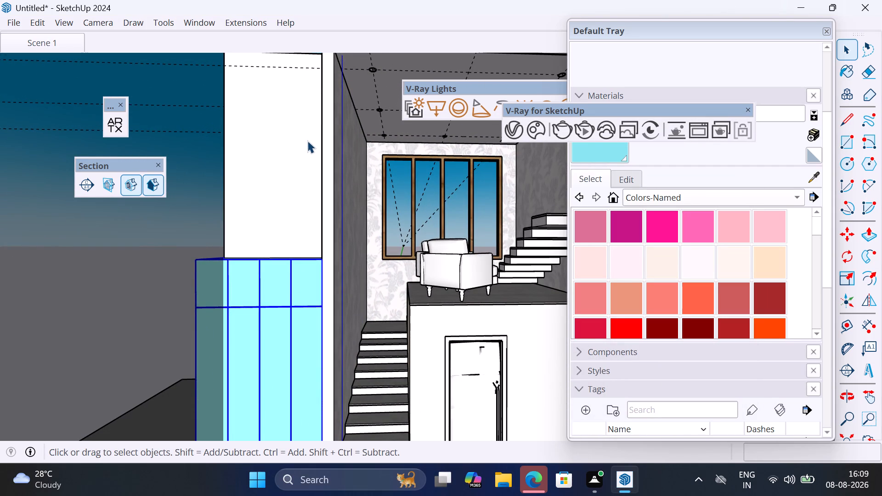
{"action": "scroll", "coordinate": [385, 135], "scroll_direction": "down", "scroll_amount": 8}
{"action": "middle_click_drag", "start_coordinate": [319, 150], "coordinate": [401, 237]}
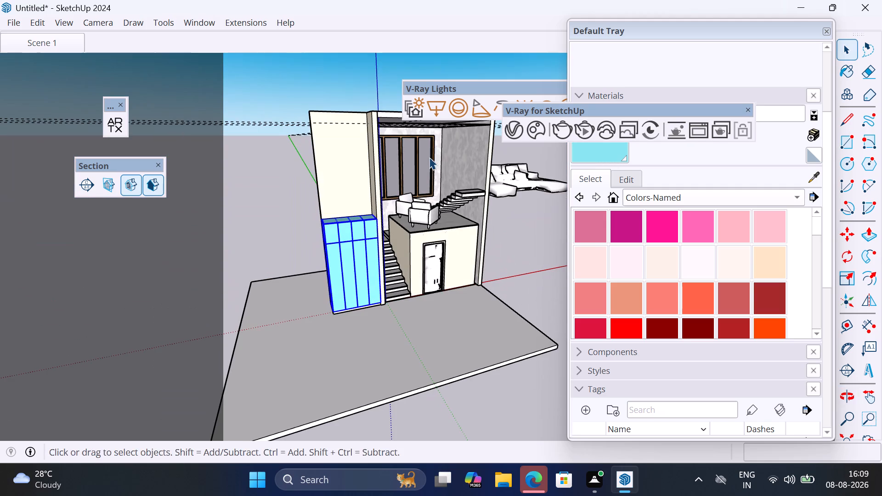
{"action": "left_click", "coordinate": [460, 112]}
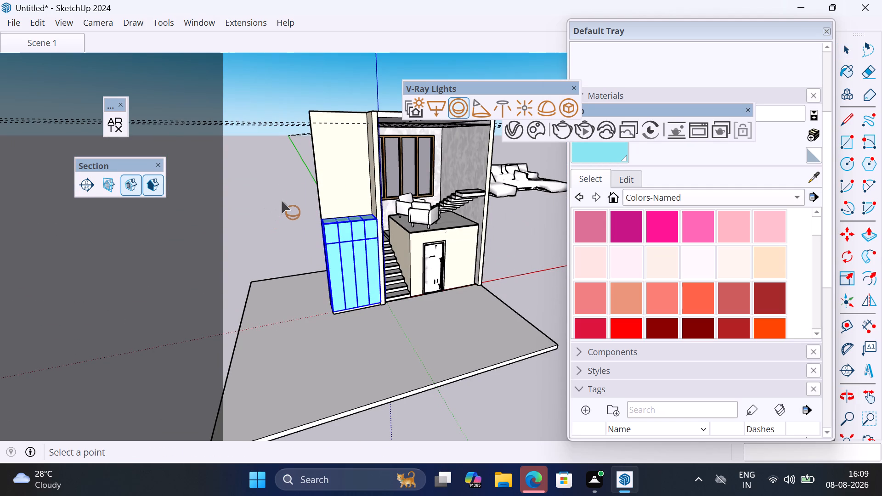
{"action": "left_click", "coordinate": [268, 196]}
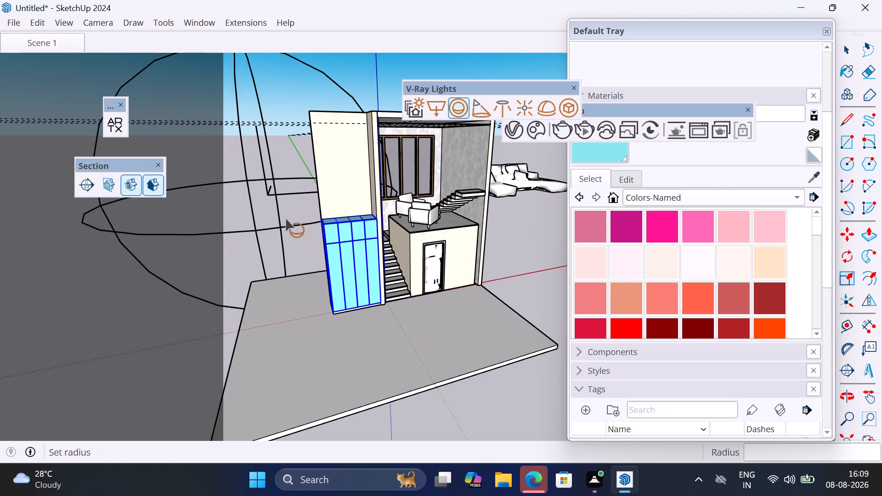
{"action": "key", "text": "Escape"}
Place a V-Ray dome light in the open space outside the stairwell, beside the tall cream wall.
{"action": "left_click", "coordinate": [545, 106]}
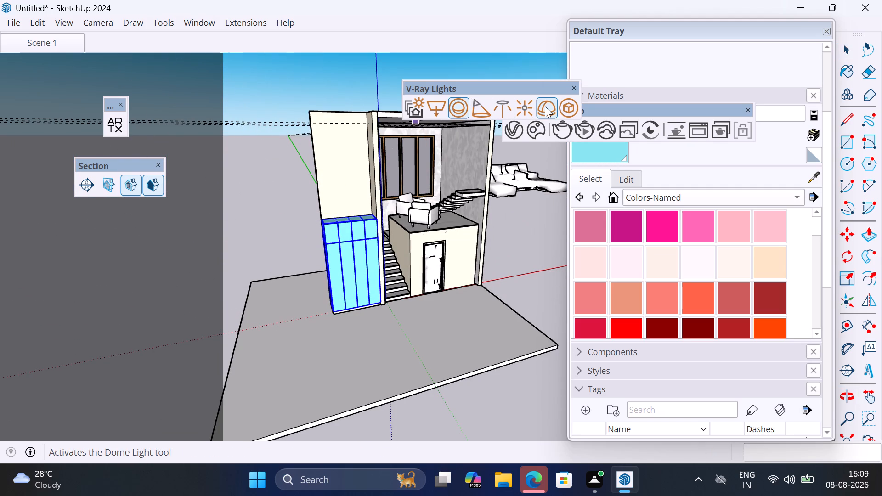
{"action": "left_click", "coordinate": [243, 168]}
{"action": "key", "text": "Escape"}
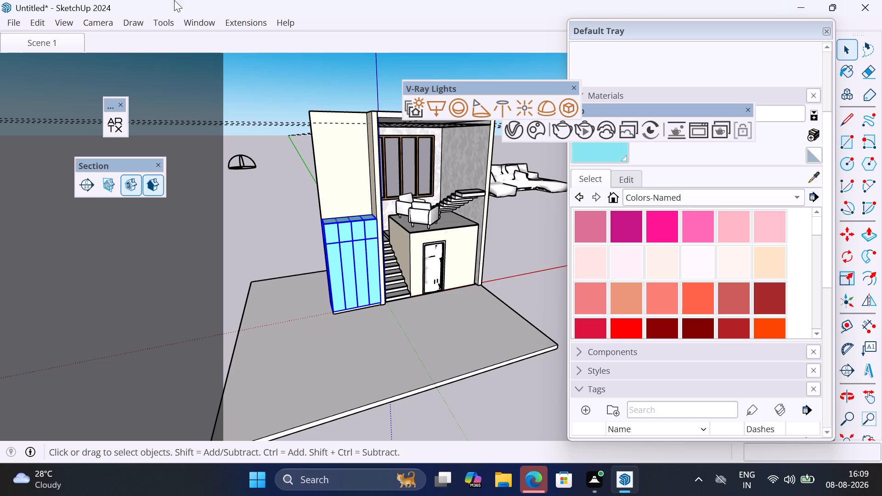
Restore the Scene 1 view and set the V-Ray global illumination primary rays to Irradiance map.
{"action": "left_click", "coordinate": [58, 41]}
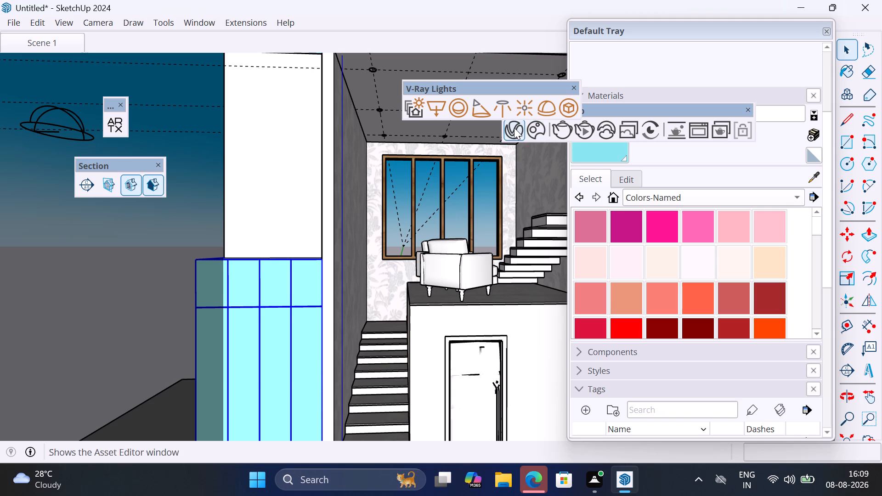
{"action": "left_click", "coordinate": [514, 128]}
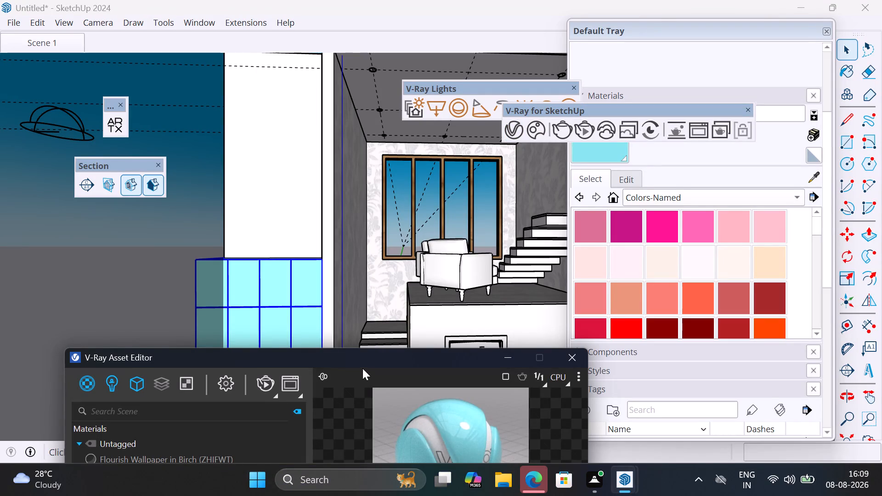
{"action": "left_click_drag", "start_coordinate": [362, 360], "coordinate": [362, 51]}
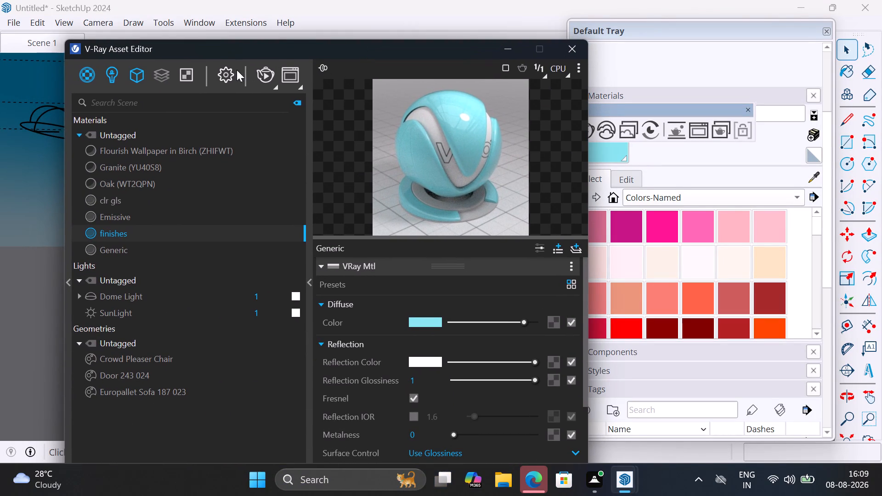
{"action": "left_click", "coordinate": [233, 73]}
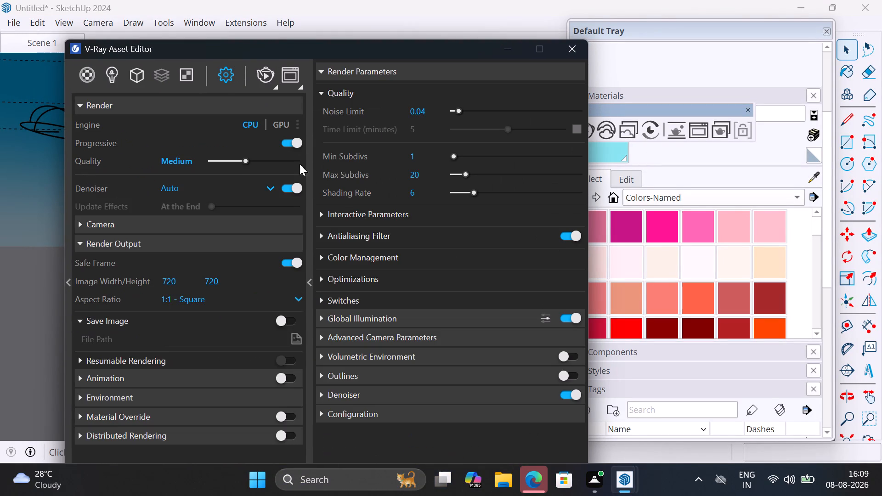
{"action": "left_click", "coordinate": [364, 316]}
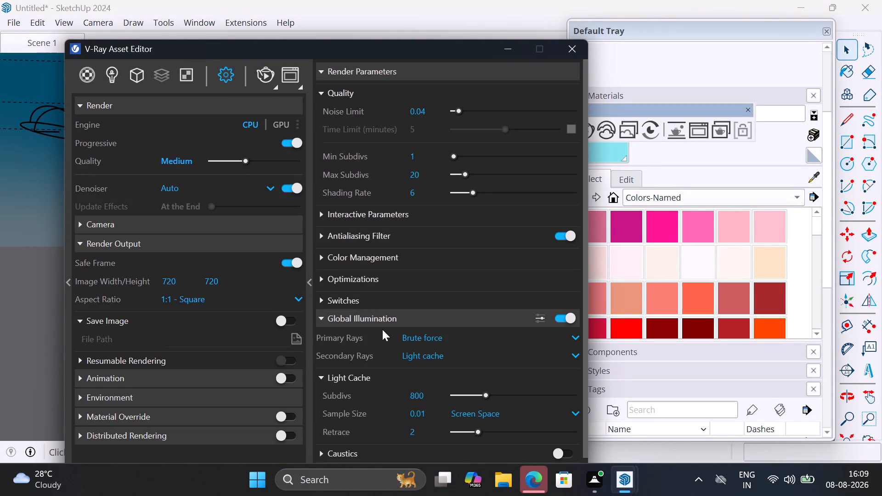
{"action": "left_click", "coordinate": [423, 338]}
{"action": "left_click", "coordinate": [424, 354]}
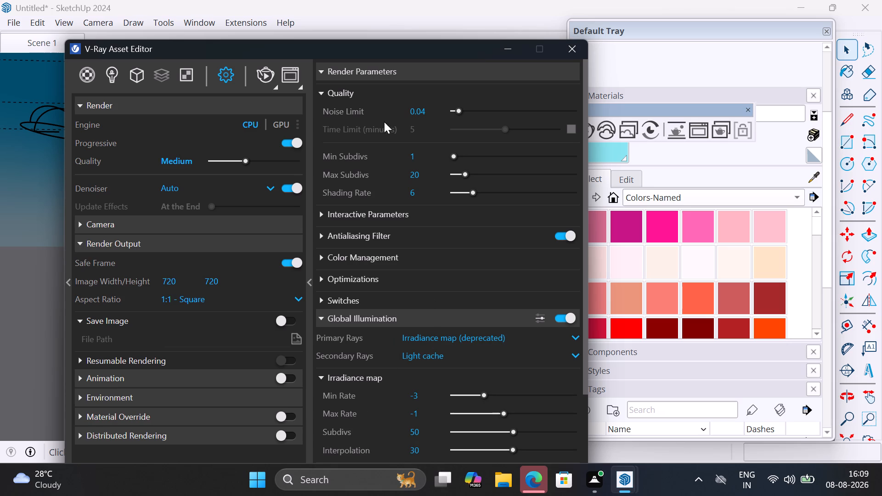
Start a V-Ray render of the Scene 1 view and check the developing image in the frame buffer.
{"action": "left_click", "coordinate": [273, 81]}
{"action": "left_click", "coordinate": [266, 112]}
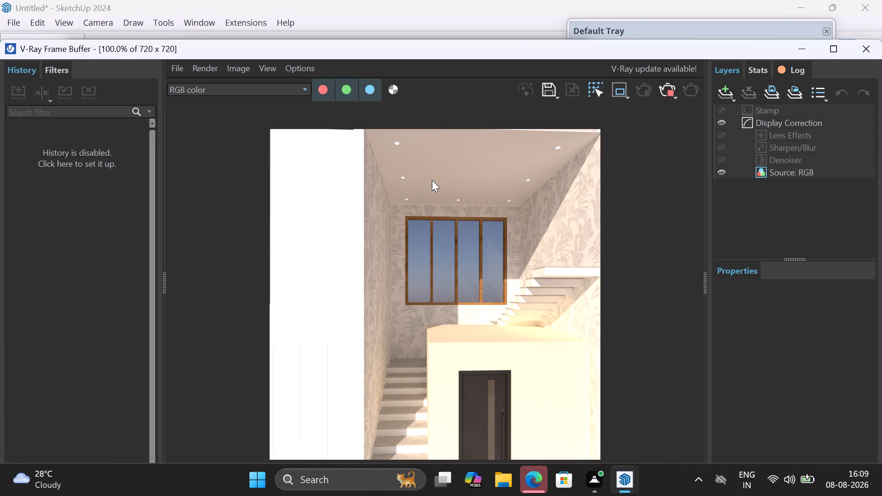
{"action": "scroll", "coordinate": [432, 180], "scroll_direction": "down", "scroll_amount": 1}
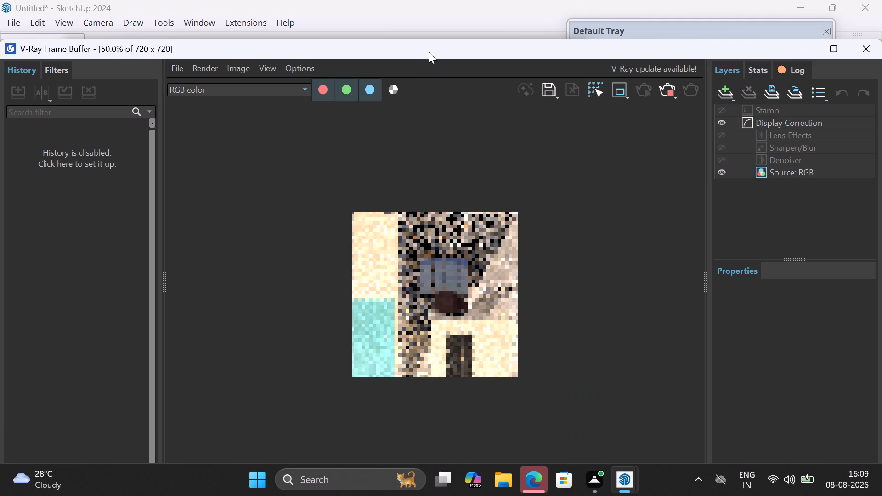
{"action": "left_click_drag", "start_coordinate": [429, 52], "coordinate": [408, 6]}
{"action": "scroll", "coordinate": [395, 271], "scroll_direction": "up", "scroll_amount": 1}
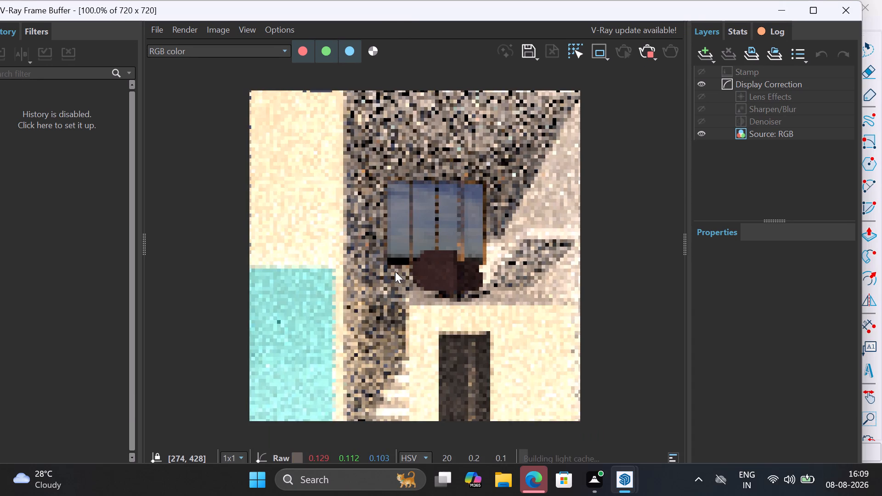
{"action": "scroll", "coordinate": [395, 271], "scroll_direction": "down", "scroll_amount": 1}
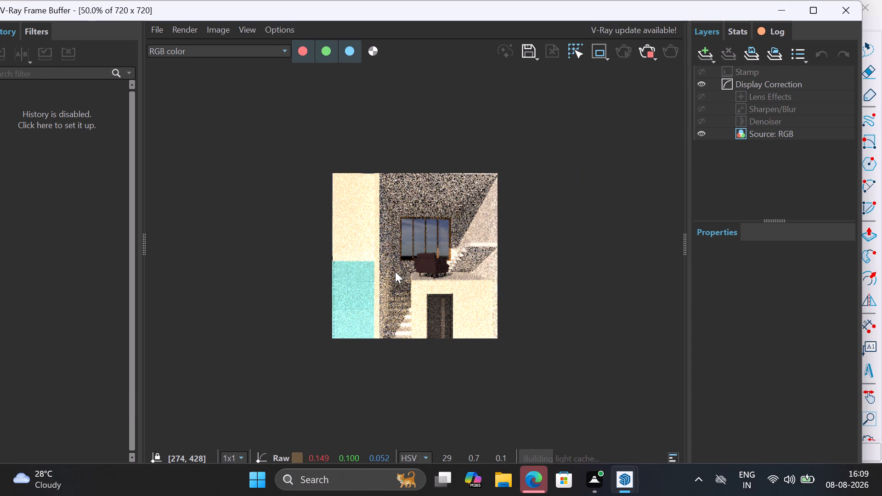
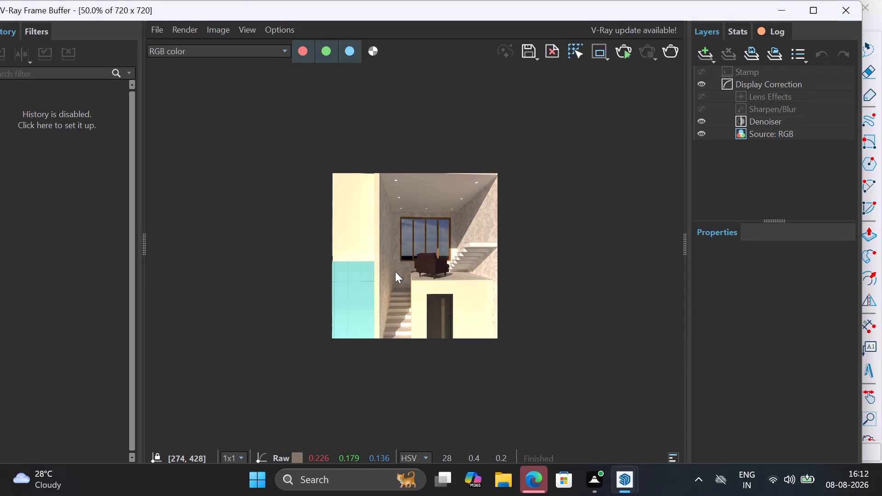
Add a Light Mix render element to the scene in the V-Ray Asset Editor.
{"action": "left_click", "coordinate": [395, 271]}
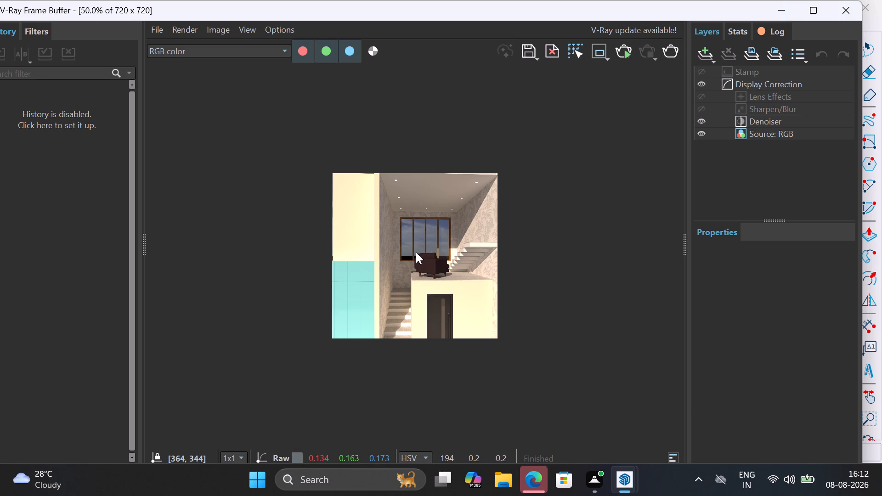
{"action": "scroll", "coordinate": [416, 252], "scroll_direction": "up", "scroll_amount": 1}
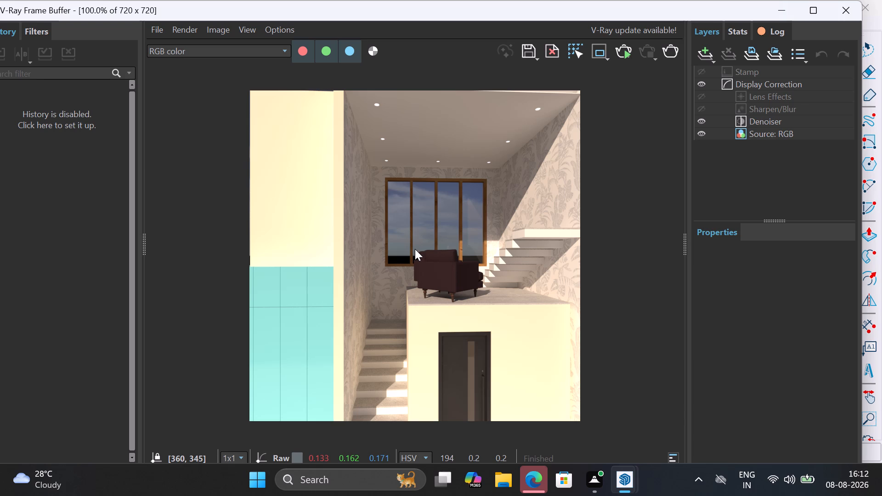
{"action": "scroll", "coordinate": [367, 130], "scroll_direction": "up", "scroll_amount": 1}
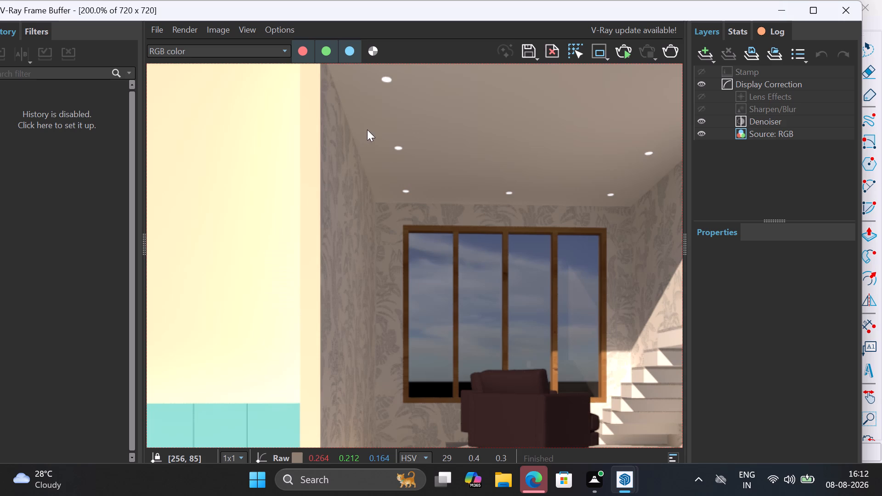
{"action": "scroll", "coordinate": [428, 149], "scroll_direction": "down", "scroll_amount": 1}
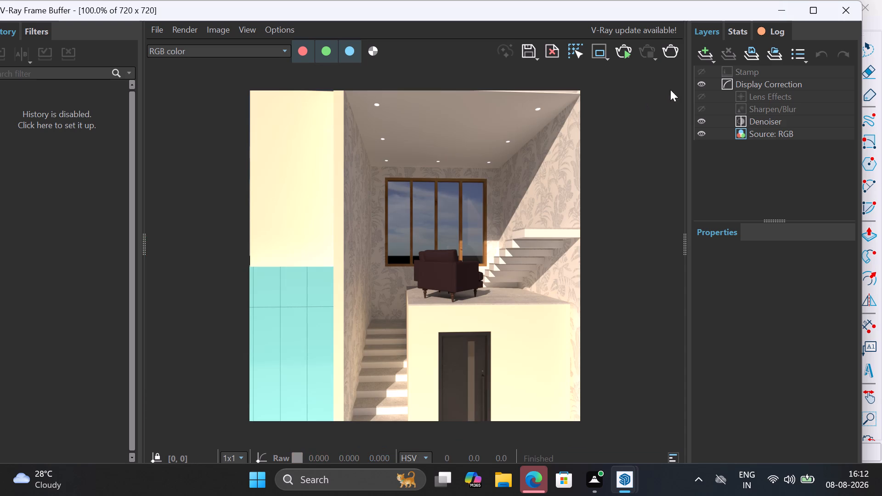
{"action": "left_click", "coordinate": [775, 7]}
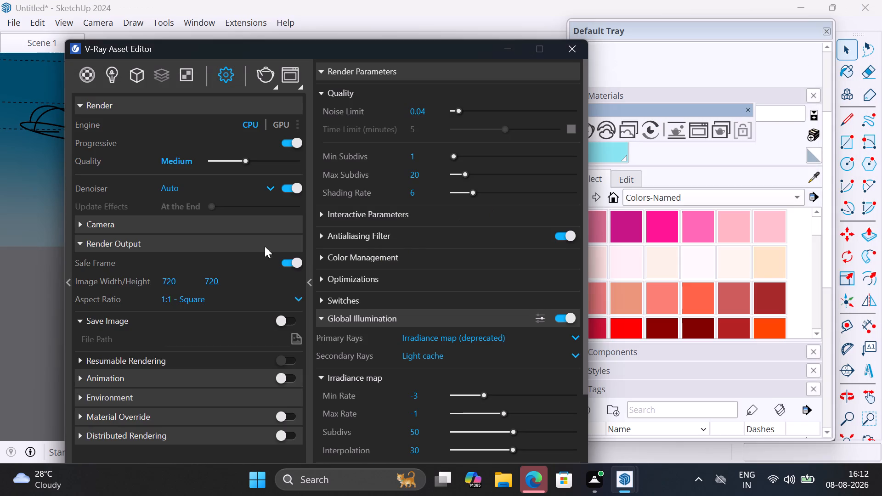
{"action": "left_click", "coordinate": [165, 73]}
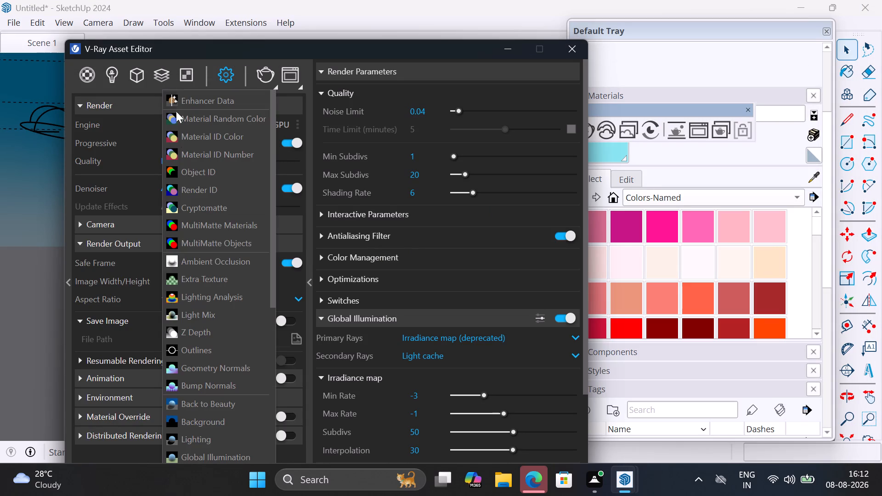
{"action": "left_click", "coordinate": [198, 312]}
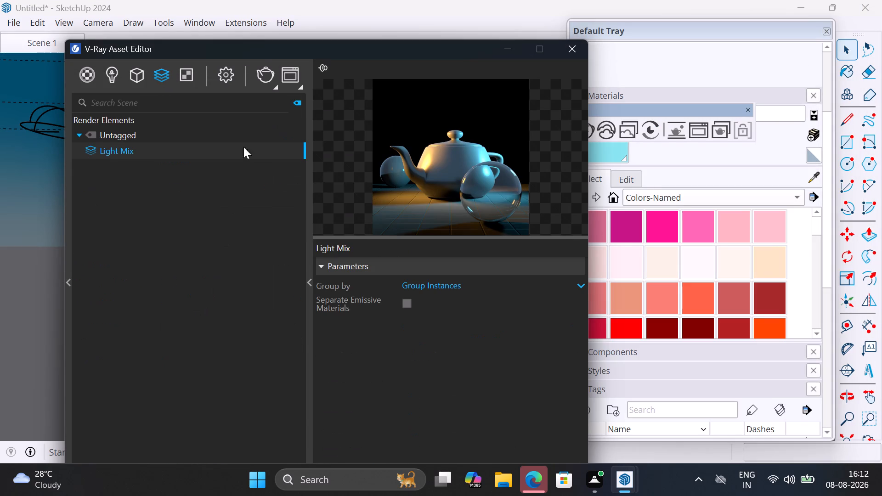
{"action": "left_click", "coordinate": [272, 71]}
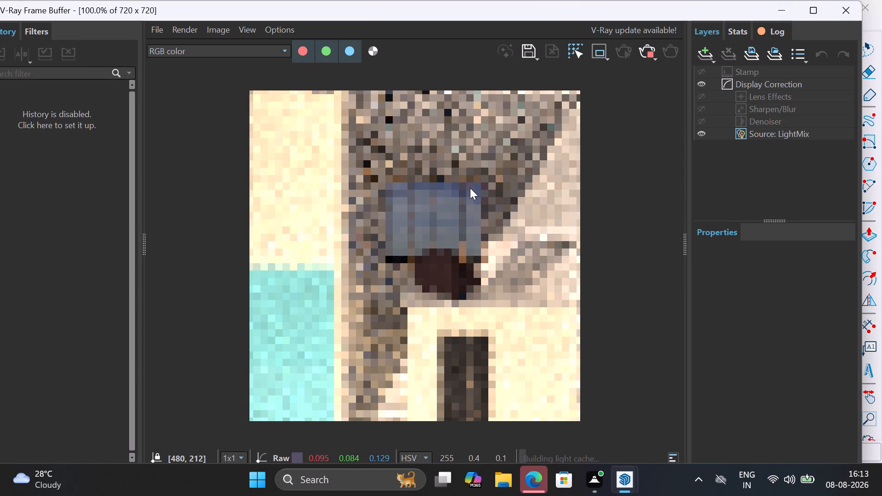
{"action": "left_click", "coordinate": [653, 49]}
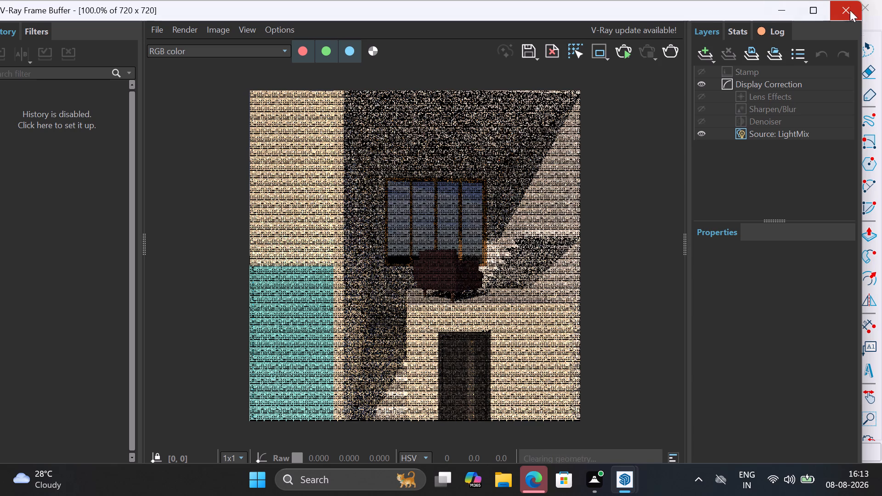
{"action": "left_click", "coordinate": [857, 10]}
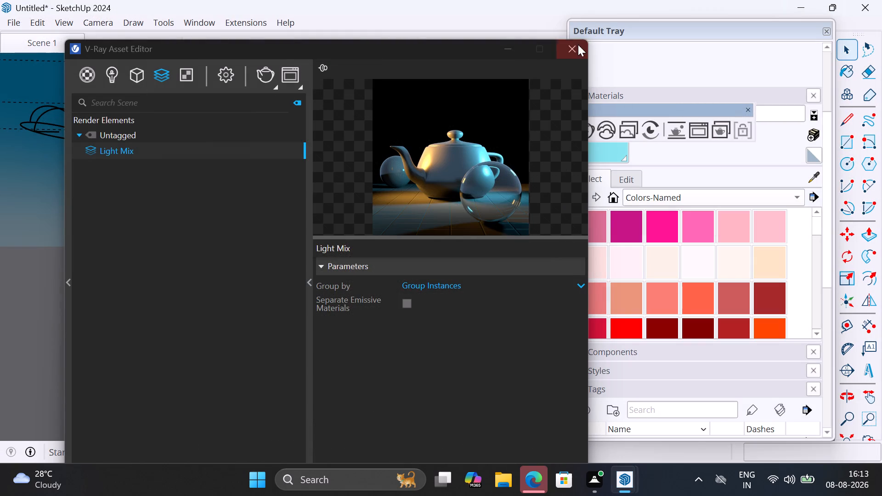
Import the Monstera adansonii 006 plant from Chaos Cosmos and place it on the upper platform's front corner near the armchairs.
{"action": "left_click", "coordinate": [578, 45]}
{"action": "left_click", "coordinate": [826, 32]}
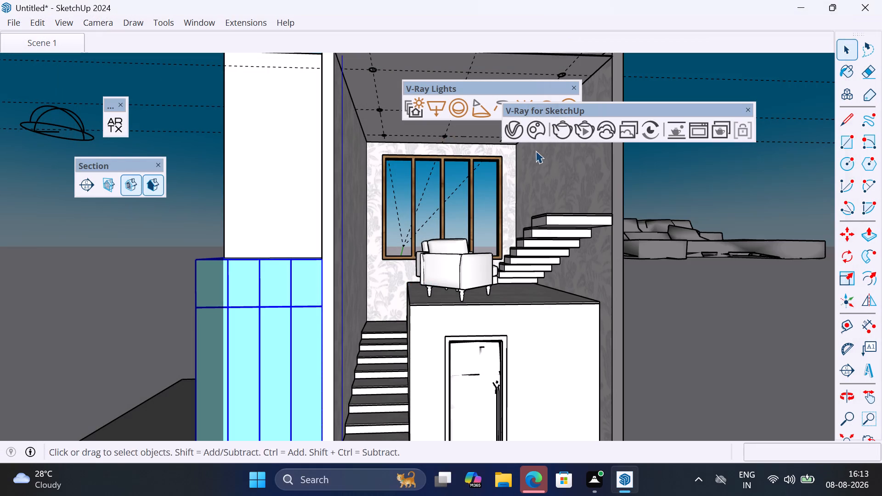
{"action": "left_click", "coordinate": [537, 133]}
{"action": "scroll", "coordinate": [181, 210], "scroll_direction": "up", "scroll_amount": 1}
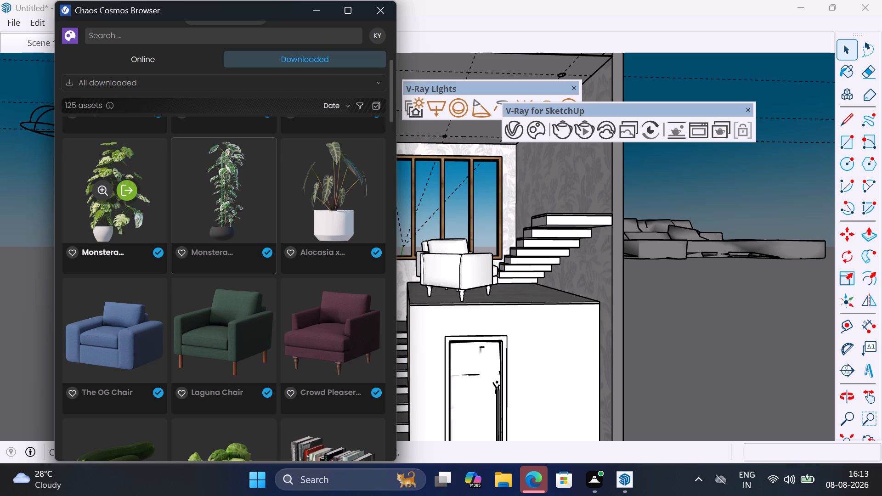
{"action": "left_click", "coordinate": [234, 202]}
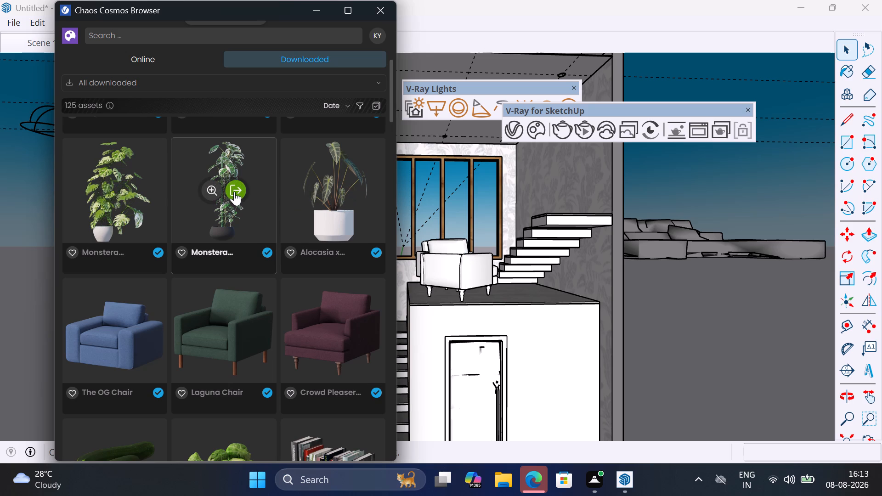
{"action": "left_click", "coordinate": [234, 192]}
{"action": "scroll", "coordinate": [513, 262], "scroll_direction": "down", "scroll_amount": 2}
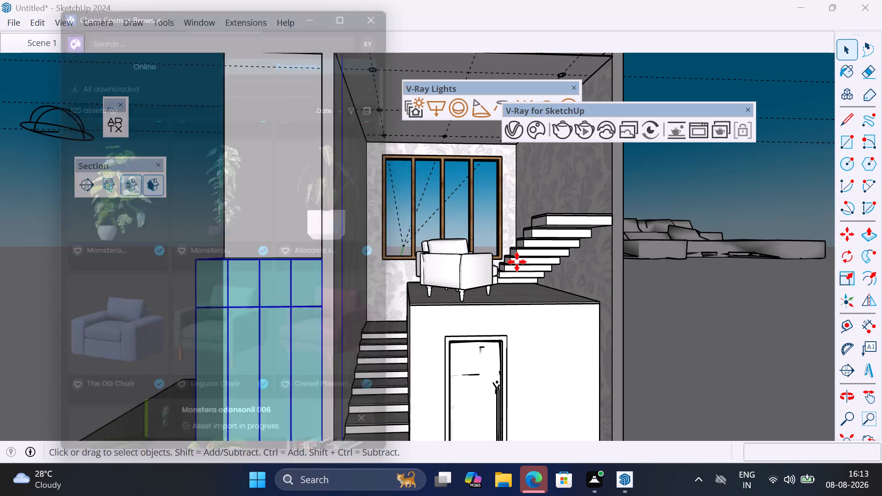
{"action": "scroll", "coordinate": [444, 288], "scroll_direction": "up", "scroll_amount": 4}
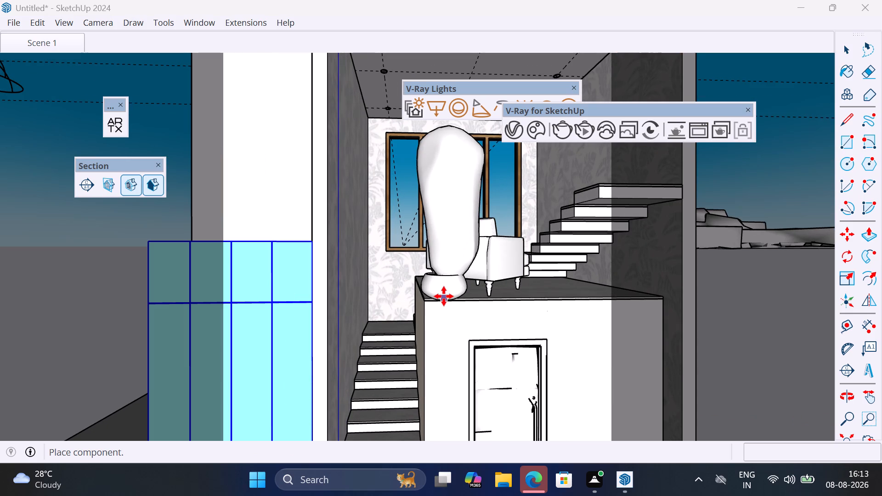
{"action": "scroll", "coordinate": [442, 296], "scroll_direction": "up", "scroll_amount": 8}
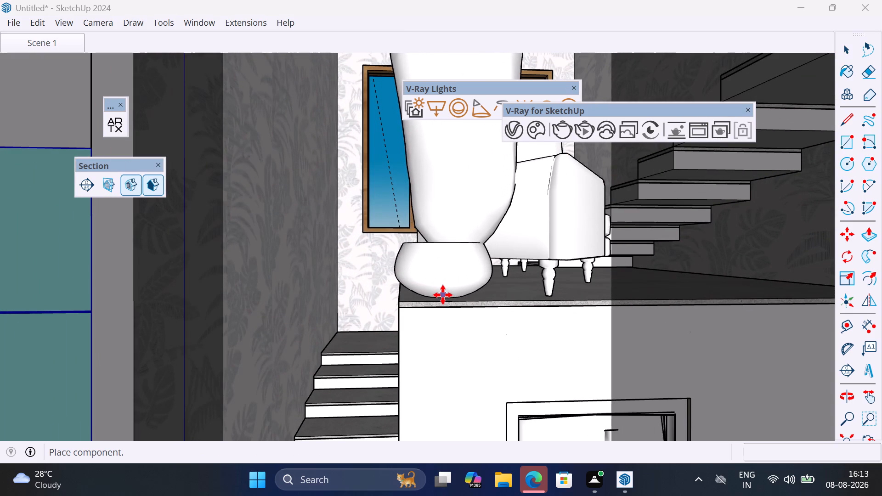
{"action": "left_click", "coordinate": [443, 295]}
Place a second copy of the plant on the ground between the lower stairs and the door.
{"action": "scroll", "coordinate": [412, 247], "scroll_direction": "down", "scroll_amount": 5}
{"action": "scroll", "coordinate": [440, 208], "scroll_direction": "down", "scroll_amount": 5}
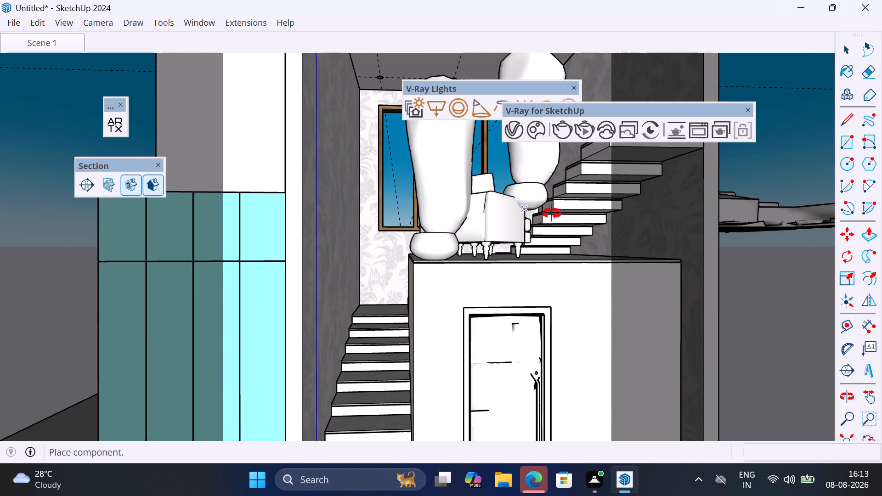
{"action": "middle_click_drag", "start_coordinate": [553, 212], "coordinate": [418, 247]}
{"action": "scroll", "coordinate": [418, 247], "scroll_direction": "down", "scroll_amount": 8}
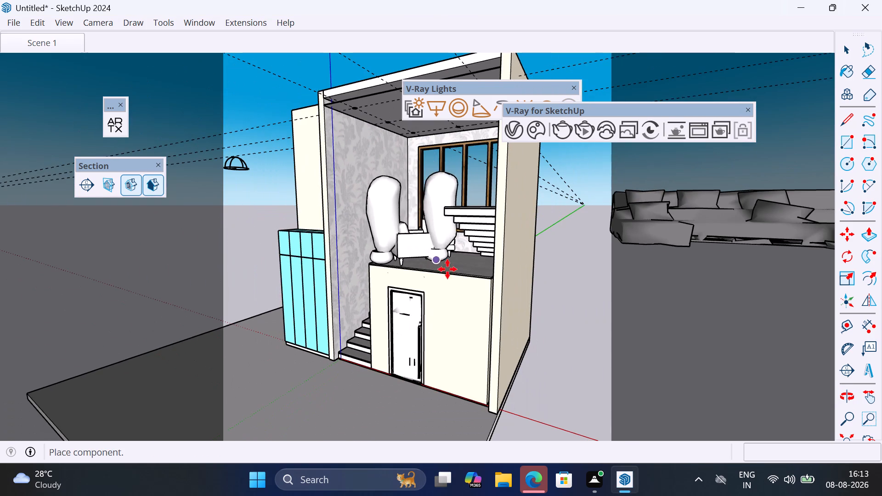
{"action": "scroll", "coordinate": [448, 269], "scroll_direction": "up", "scroll_amount": 2}
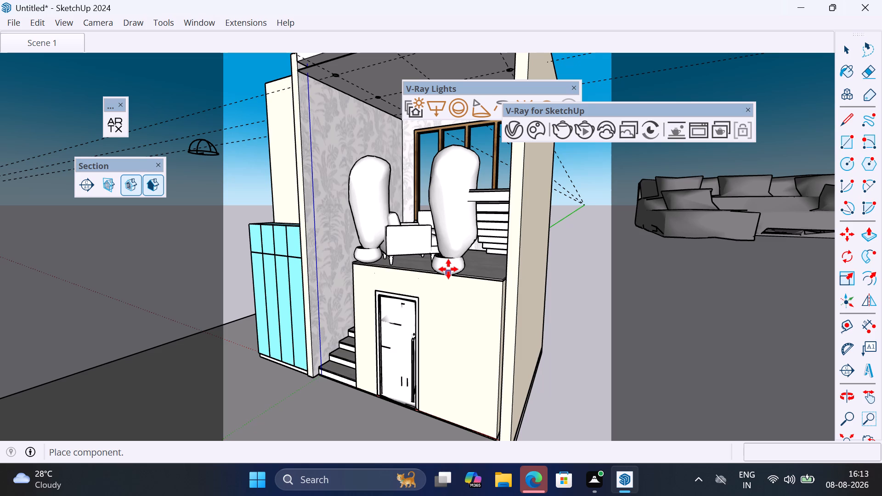
{"action": "middle_click_drag", "start_coordinate": [313, 312], "coordinate": [413, 316]}
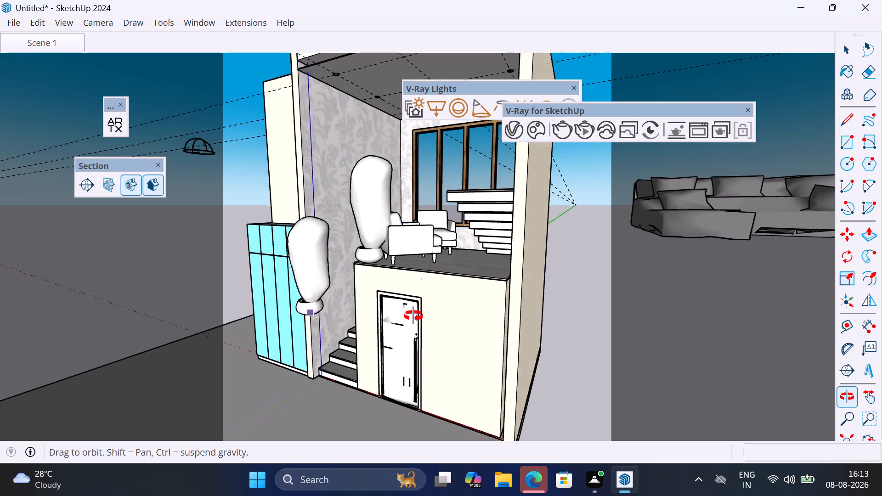
{"action": "middle_click_drag", "start_coordinate": [413, 316], "coordinate": [419, 316]}
{"action": "scroll", "coordinate": [379, 409], "scroll_direction": "up", "scroll_amount": 4}
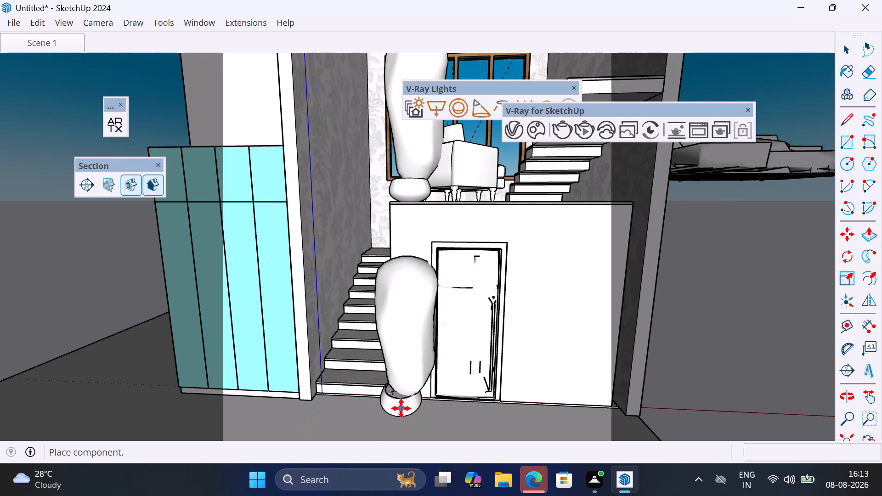
{"action": "left_click", "coordinate": [401, 408]}
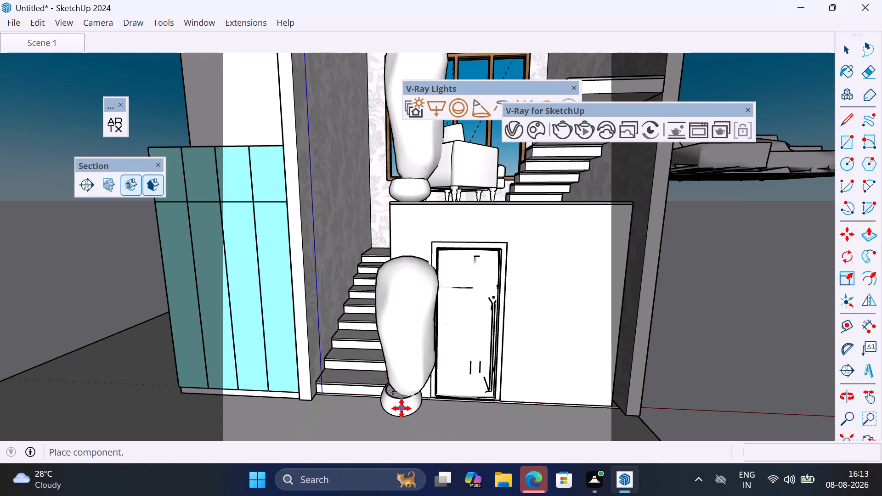
{"action": "scroll", "coordinate": [373, 414], "scroll_direction": "down", "scroll_amount": 6}
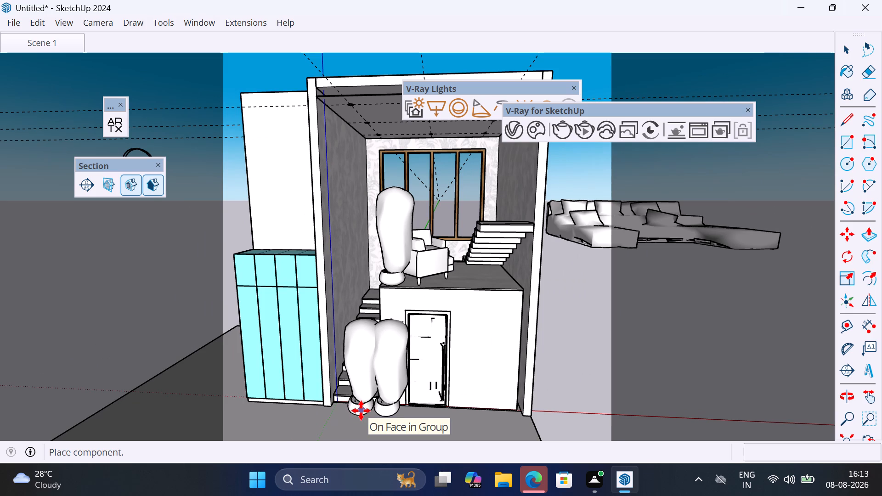
{"action": "scroll", "coordinate": [405, 328], "scroll_direction": "up", "scroll_amount": 1}
{"action": "middle_click_drag", "start_coordinate": [408, 329], "coordinate": [439, 360]}
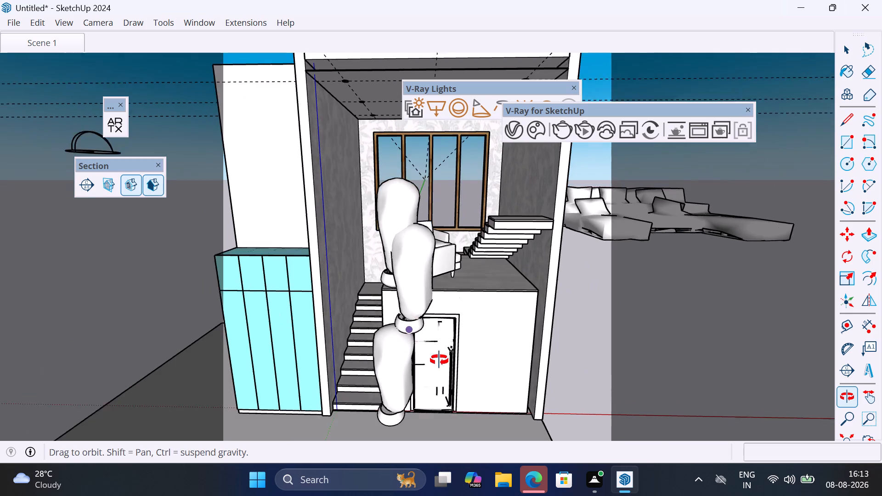
{"action": "middle_click_drag", "start_coordinate": [439, 360], "coordinate": [467, 368]}
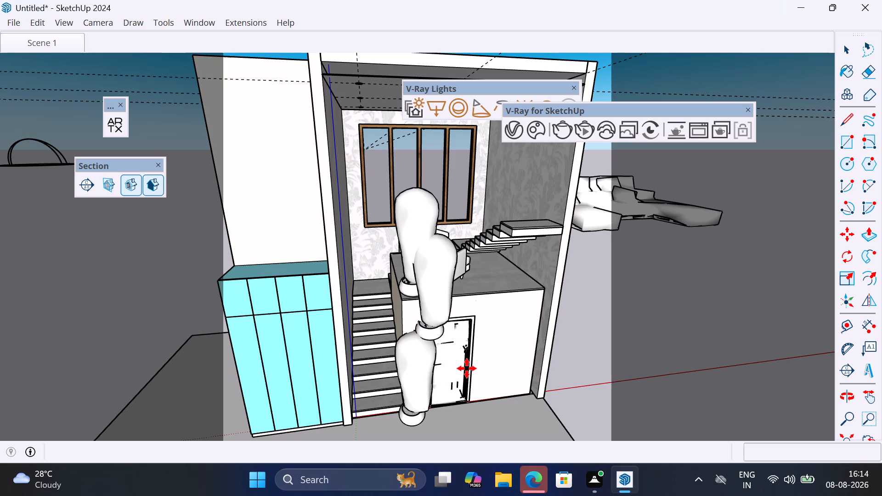
{"action": "key", "text": "Escape"}
Import the Bradley 001 Standing figure from Chaos Cosmos and place it on the upper platform between the armchairs and the stairs.
{"action": "scroll", "coordinate": [295, 238], "scroll_direction": "up", "scroll_amount": 2}
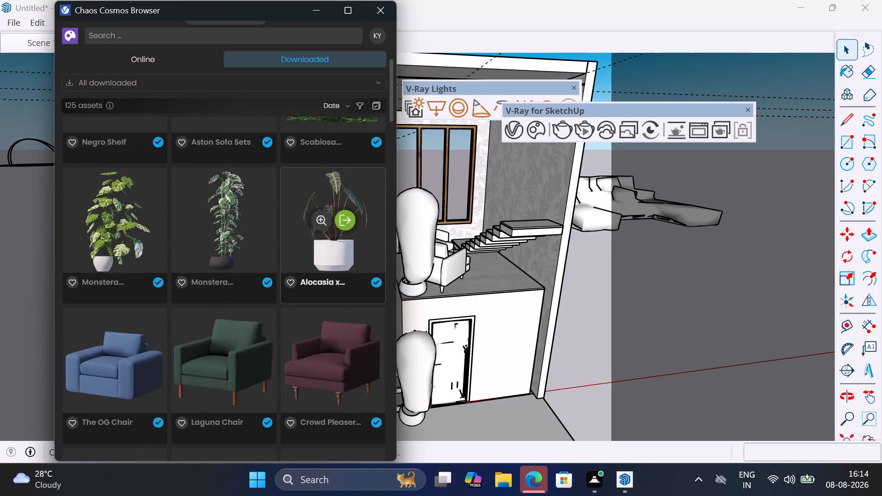
{"action": "scroll", "coordinate": [337, 233], "scroll_direction": "up", "scroll_amount": 2}
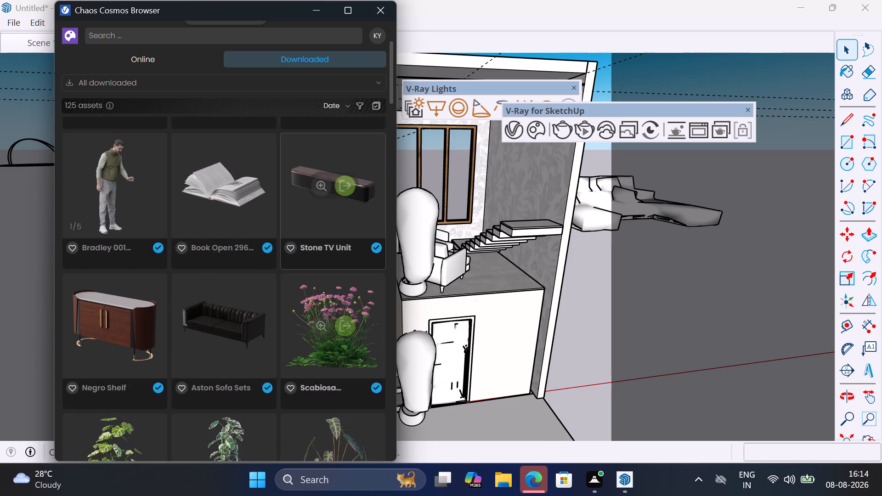
{"action": "scroll", "coordinate": [322, 239], "scroll_direction": "up", "scroll_amount": 3}
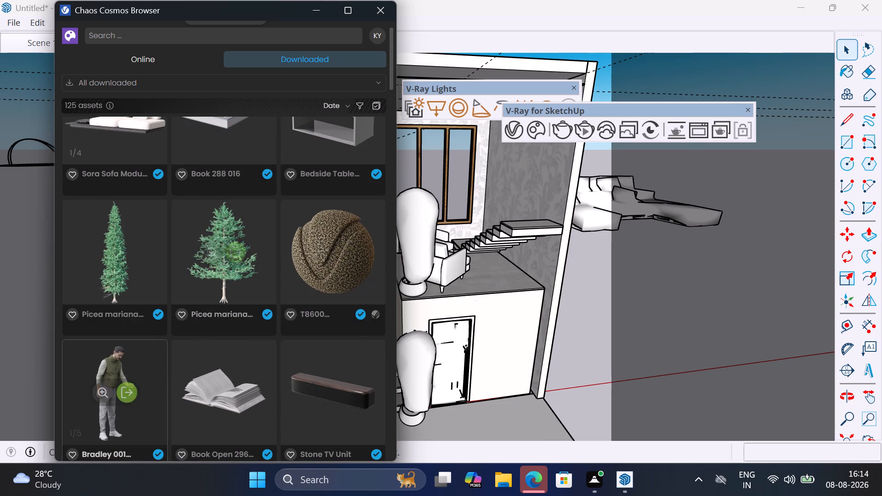
{"action": "left_click", "coordinate": [130, 398]}
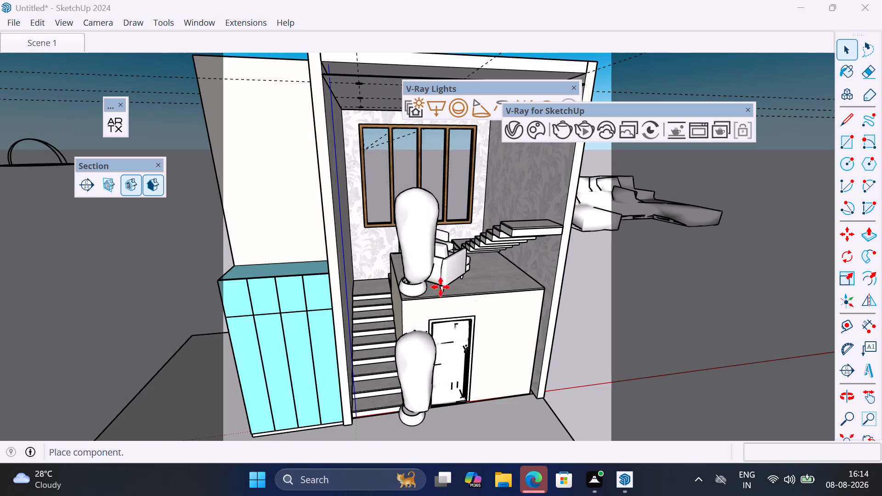
{"action": "scroll", "coordinate": [467, 248], "scroll_direction": "up", "scroll_amount": 6}
{"action": "middle_click_drag", "start_coordinate": [469, 251], "coordinate": [455, 381]}
{"action": "scroll", "coordinate": [466, 313], "scroll_direction": "up", "scroll_amount": 2}
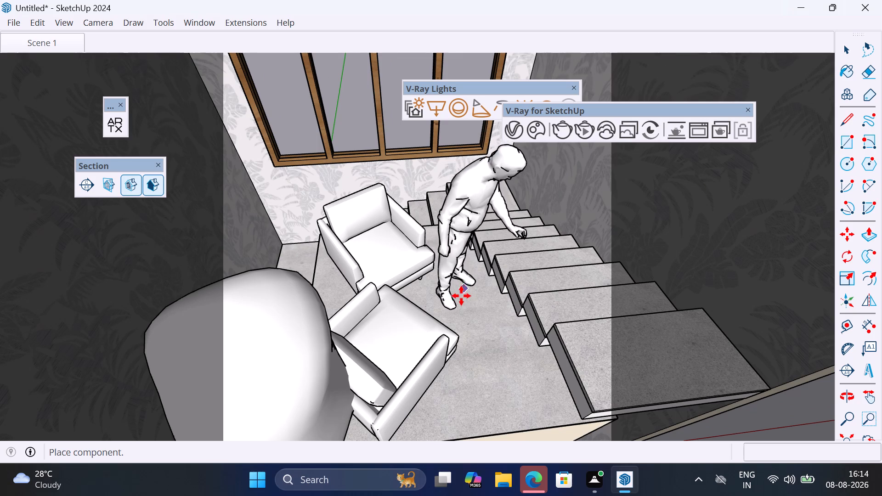
{"action": "left_click", "coordinate": [460, 298]}
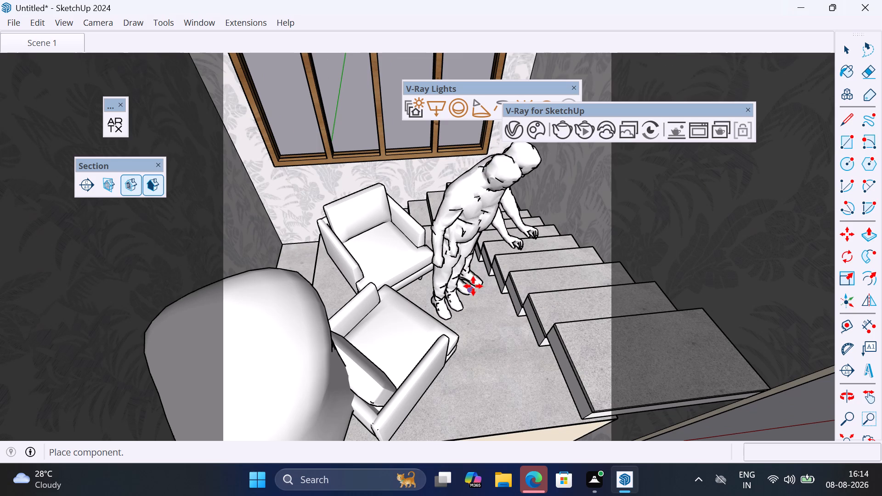
{"action": "key", "text": "space"}
{"action": "key", "text": "Escape"}
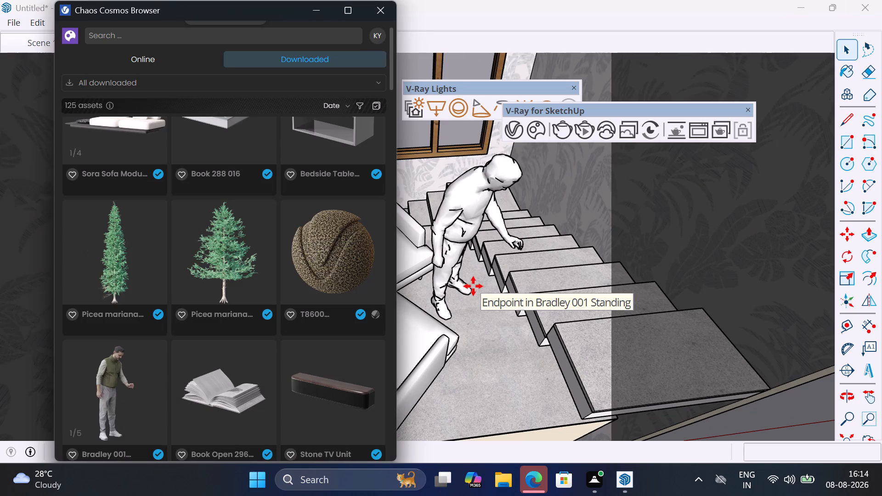
Rotate the standing figure on the upper platform about 124° around its vertical axis so it faces the armchairs.
{"action": "left_click", "coordinate": [517, 248]}
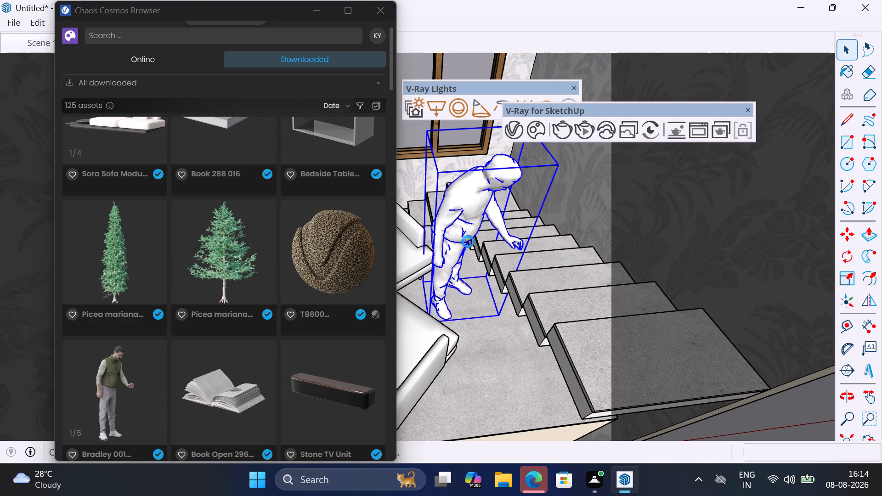
{"action": "left_click", "coordinate": [468, 242]}
{"action": "key", "text": "q"}
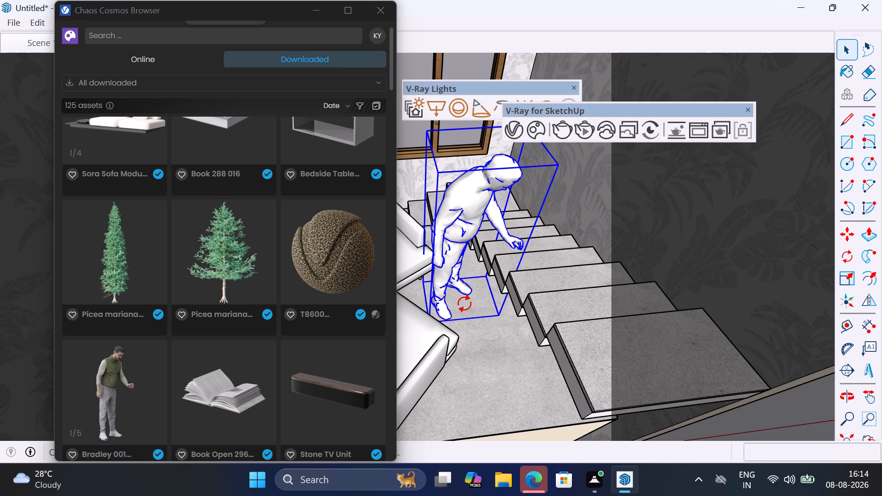
{"action": "left_click", "coordinate": [465, 304]}
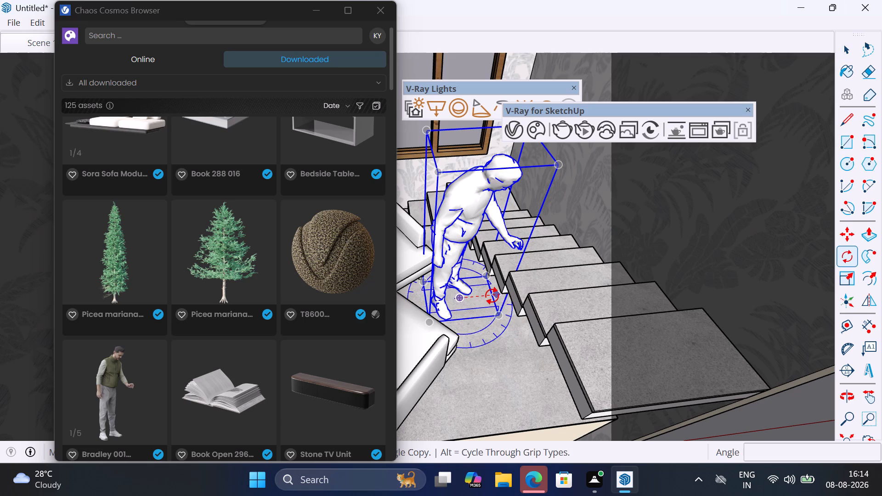
{"action": "left_click", "coordinate": [492, 296]}
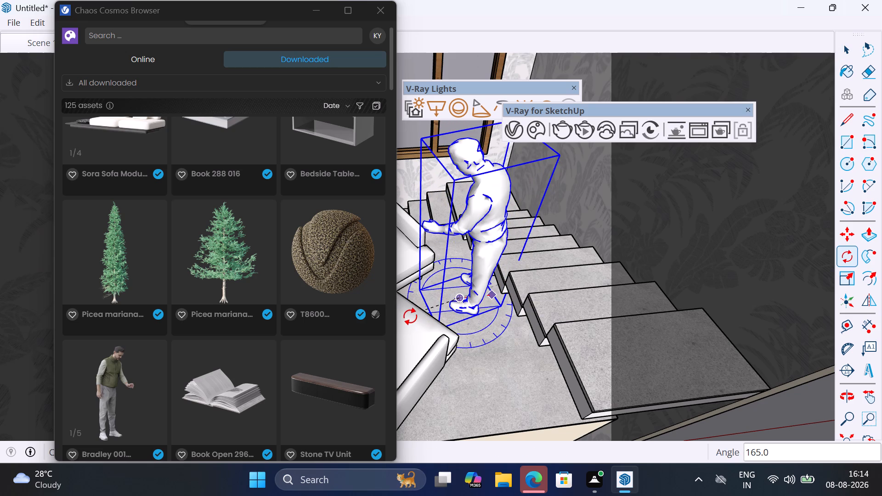
{"action": "left_click", "coordinate": [435, 316]}
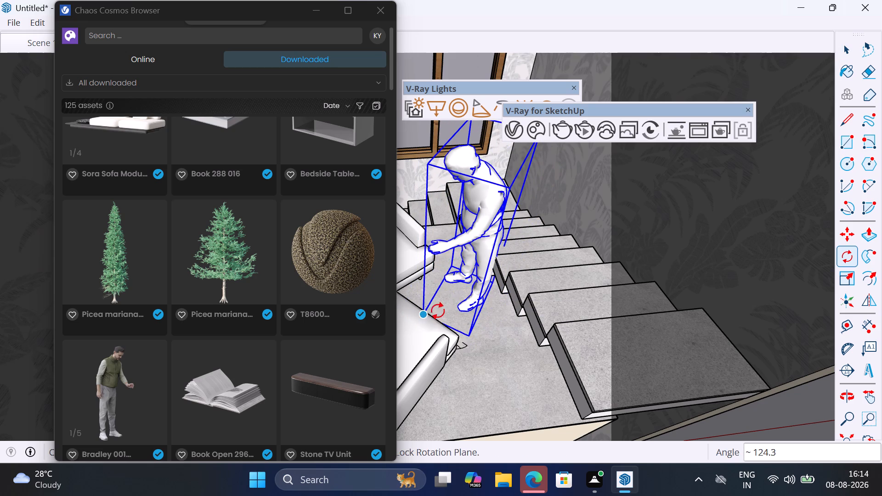
{"action": "key", "text": "Escape"}
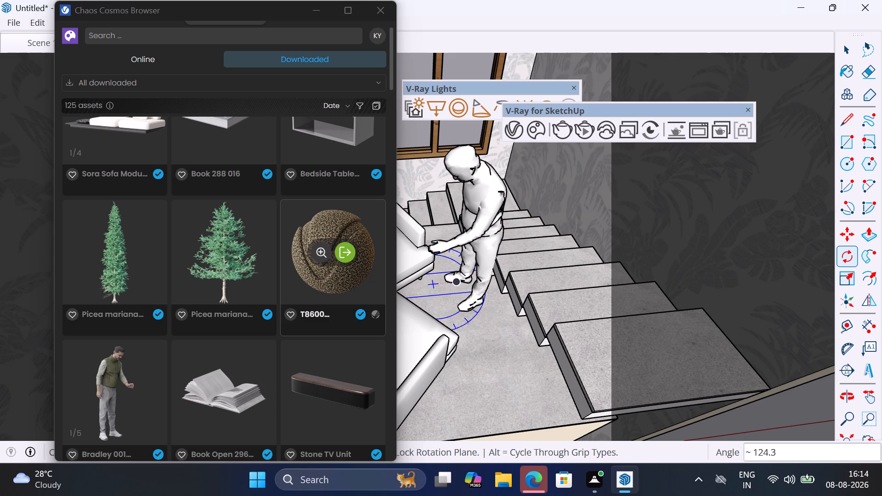
Find Tall Climbing Plant 50-13 among the downloaded Chaos Cosmos assets and import it.
{"action": "scroll", "coordinate": [320, 304], "scroll_direction": "up", "scroll_amount": 5}
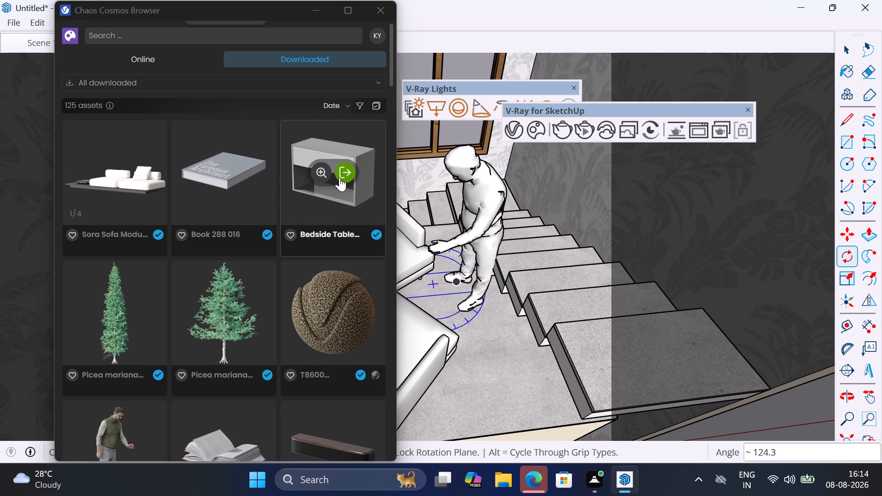
{"action": "scroll", "coordinate": [525, 231], "scroll_direction": "down", "scroll_amount": 4}
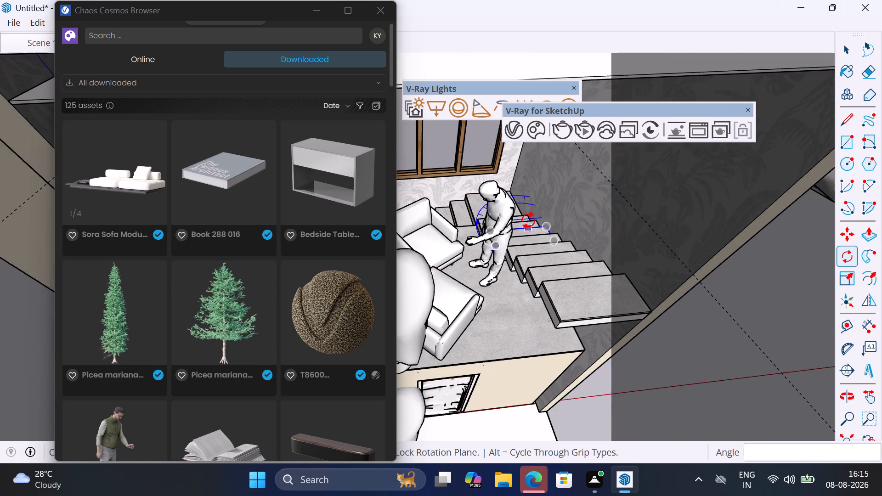
{"action": "scroll", "coordinate": [528, 218], "scroll_direction": "down", "scroll_amount": 2}
{"action": "middle_click_drag", "start_coordinate": [499, 278], "coordinate": [486, 220]}
{"action": "scroll", "coordinate": [486, 237], "scroll_direction": "up", "scroll_amount": 1}
{"action": "scroll", "coordinate": [324, 232], "scroll_direction": "down", "scroll_amount": 3}
{"action": "scroll", "coordinate": [324, 229], "scroll_direction": "up", "scroll_amount": 2}
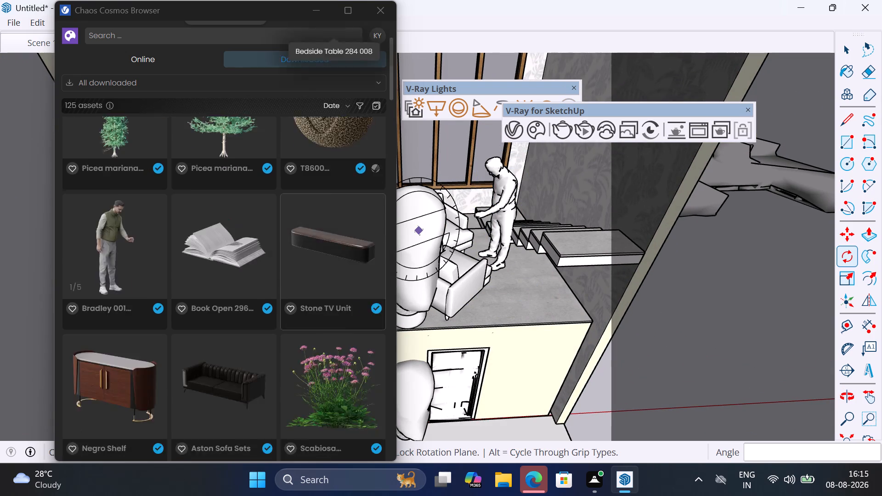
{"action": "scroll", "coordinate": [324, 229], "scroll_direction": "up", "scroll_amount": 9}
{"action": "scroll", "coordinate": [325, 224], "scroll_direction": "down", "scroll_amount": 6}
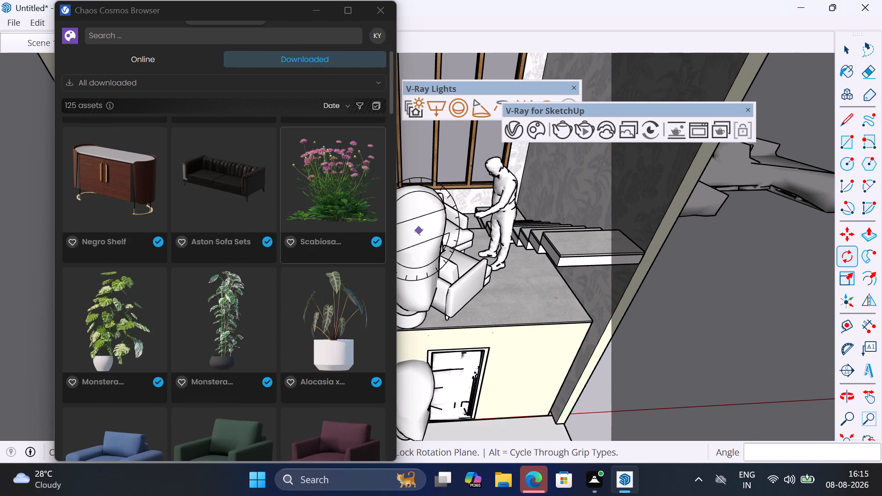
{"action": "scroll", "coordinate": [325, 223], "scroll_direction": "down", "scroll_amount": 4}
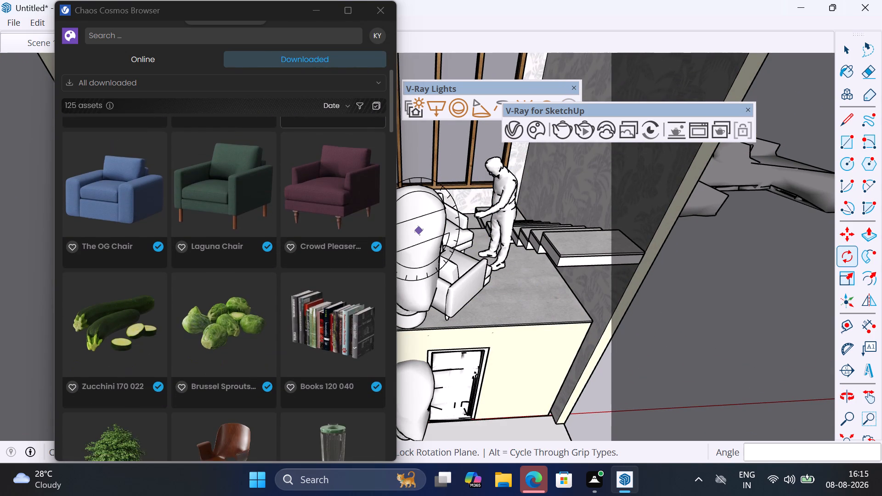
{"action": "scroll", "coordinate": [327, 220], "scroll_direction": "up", "scroll_amount": 4}
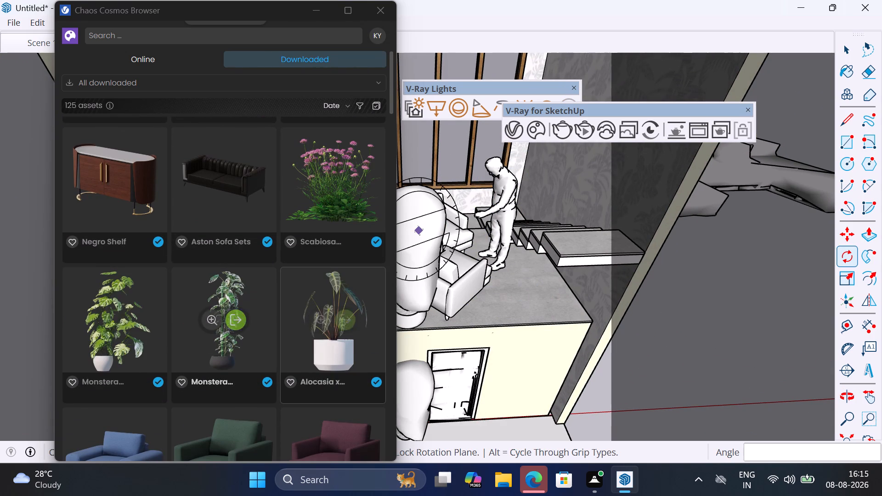
{"action": "scroll", "coordinate": [312, 289], "scroll_direction": "down", "scroll_amount": 8}
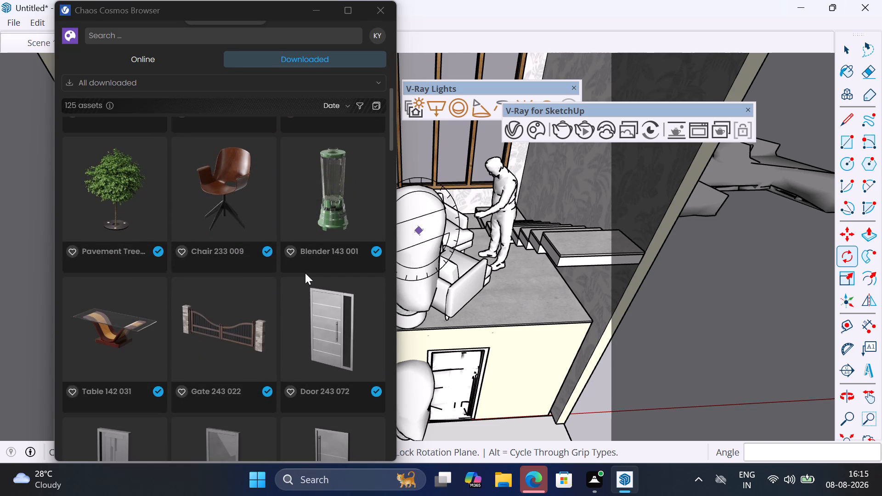
{"action": "scroll", "coordinate": [305, 273], "scroll_direction": "down", "scroll_amount": 11}
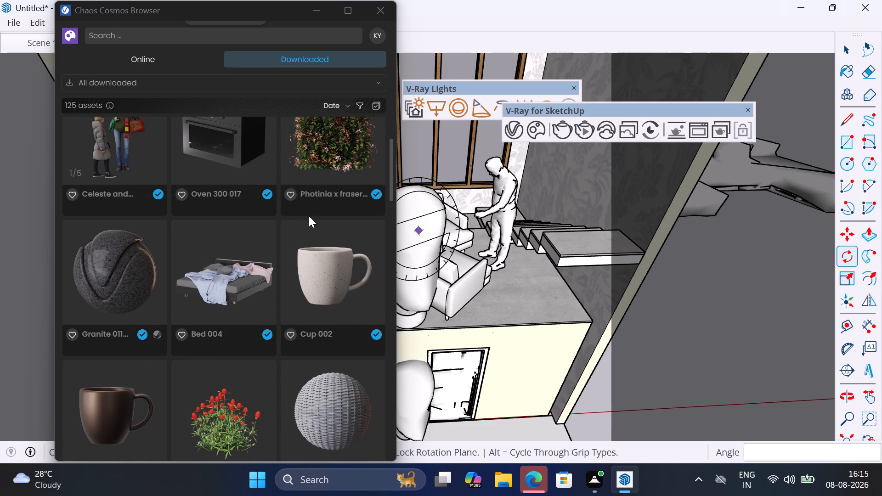
{"action": "scroll", "coordinate": [311, 216], "scroll_direction": "down", "scroll_amount": 6}
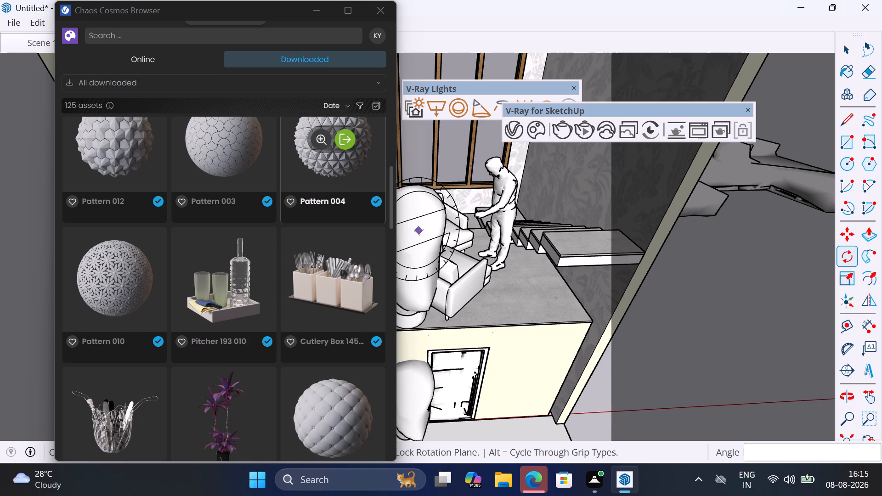
{"action": "scroll", "coordinate": [313, 215], "scroll_direction": "down", "scroll_amount": 2}
{"action": "scroll", "coordinate": [276, 276], "scroll_direction": "down", "scroll_amount": 2}
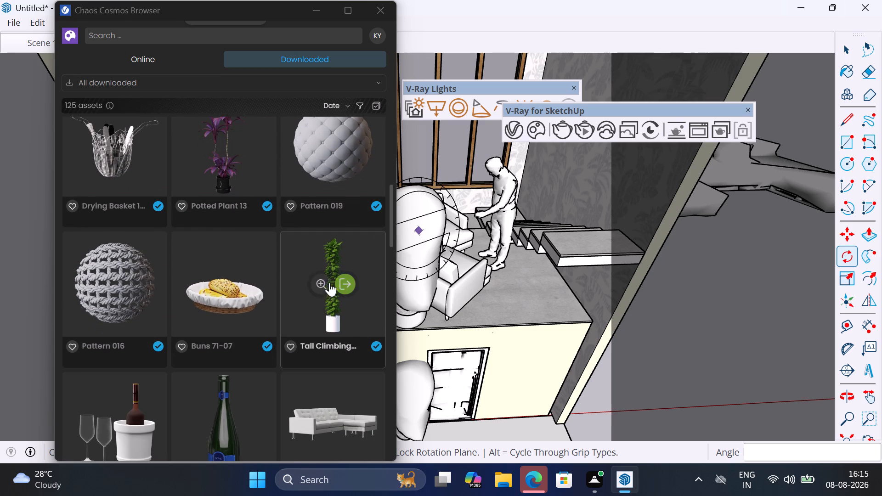
{"action": "left_click", "coordinate": [343, 283]}
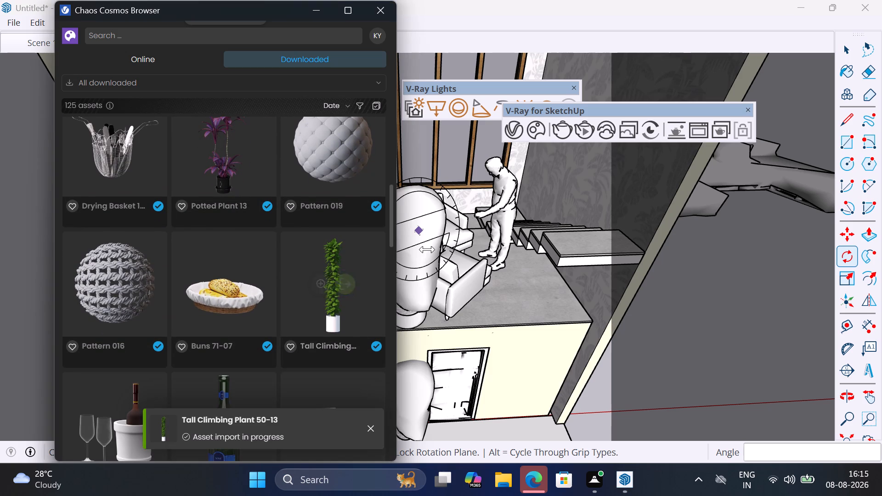
Place one climbing plant on each of the two lowest stair treads, beside the side wall.
{"action": "scroll", "coordinate": [396, 225], "scroll_direction": "down", "scroll_amount": 3}
{"action": "scroll", "coordinate": [408, 380], "scroll_direction": "up", "scroll_amount": 5}
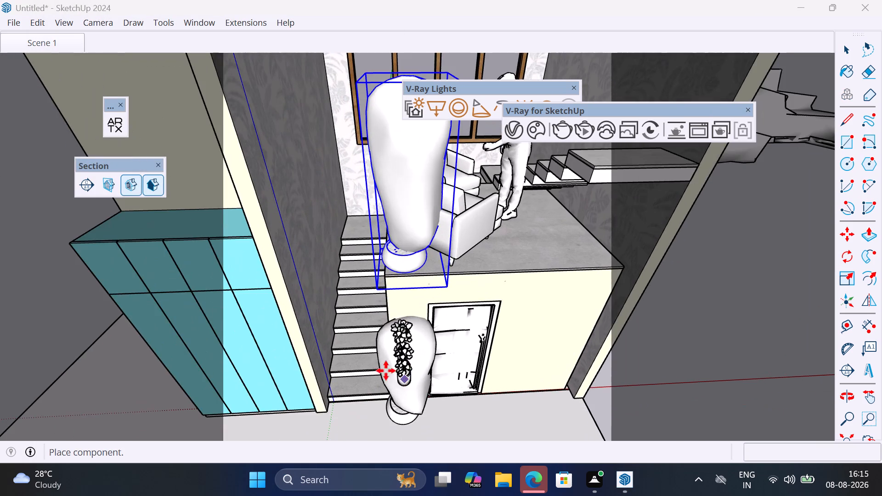
{"action": "scroll", "coordinate": [386, 371], "scroll_direction": "up", "scroll_amount": 2}
{"action": "middle_click_drag", "start_coordinate": [390, 373], "coordinate": [333, 291]}
{"action": "scroll", "coordinate": [281, 367], "scroll_direction": "up", "scroll_amount": 2}
{"action": "middle_click_drag", "start_coordinate": [281, 367], "coordinate": [317, 356]}
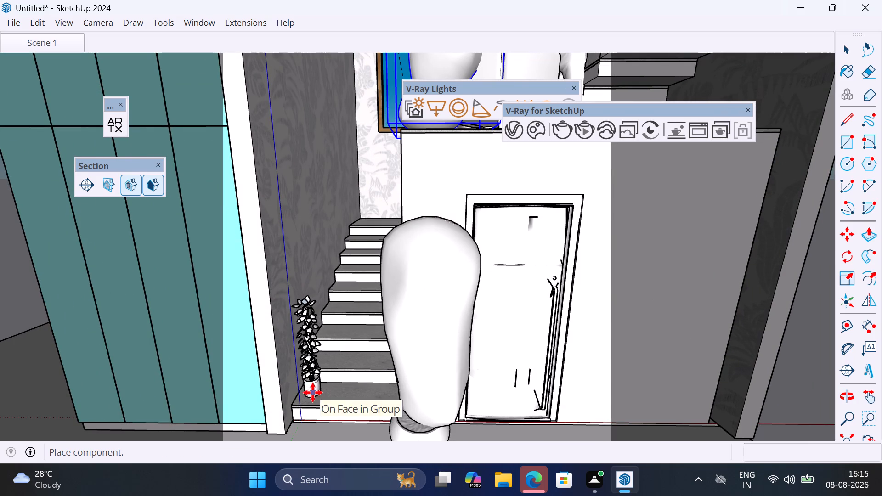
{"action": "left_click", "coordinate": [313, 393]}
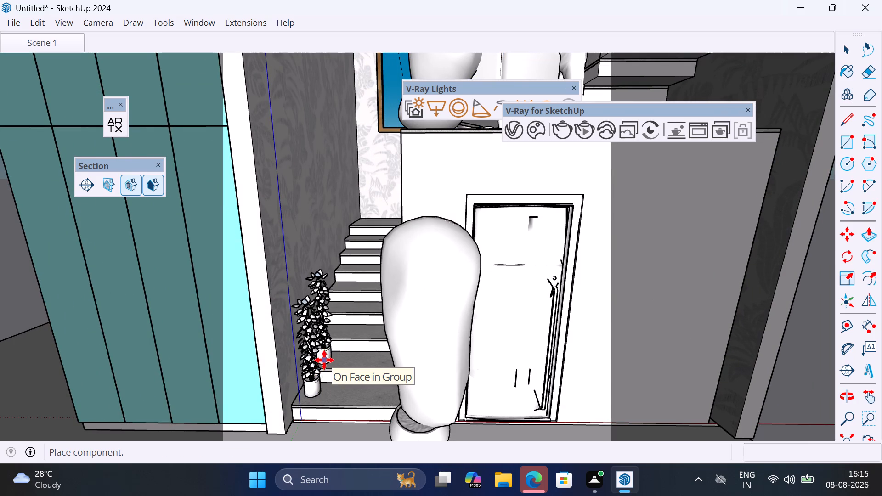
{"action": "left_click", "coordinate": [324, 360]}
Place two more climbing plants on successive treads farther up the lower flight, against the same wall.
{"action": "scroll", "coordinate": [333, 327], "scroll_direction": "up", "scroll_amount": 6}
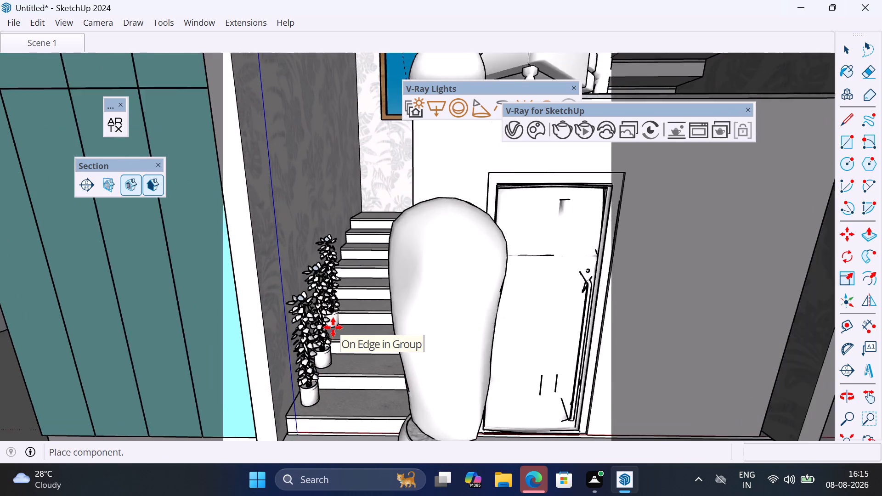
{"action": "scroll", "coordinate": [333, 327], "scroll_direction": "up", "scroll_amount": 3}
{"action": "scroll", "coordinate": [335, 242], "scroll_direction": "up", "scroll_amount": 3}
{"action": "middle_click_drag", "start_coordinate": [334, 255], "coordinate": [330, 282]}
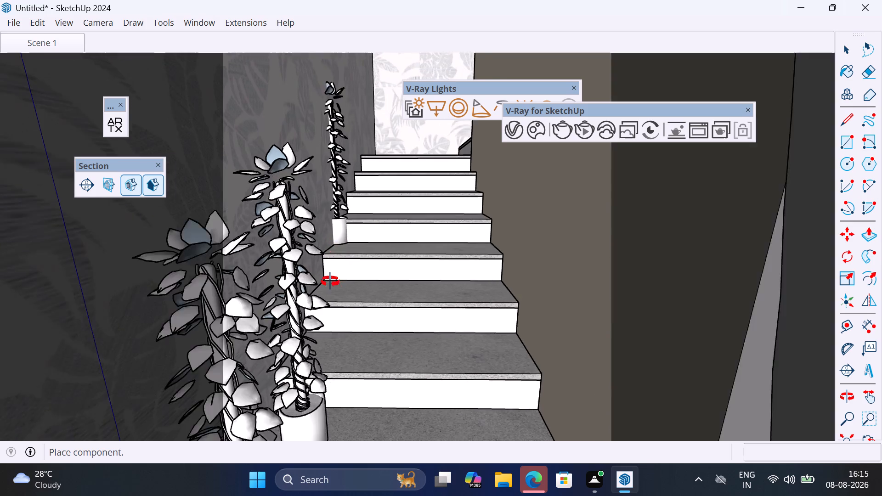
{"action": "middle_click_drag", "start_coordinate": [330, 282], "coordinate": [326, 304]}
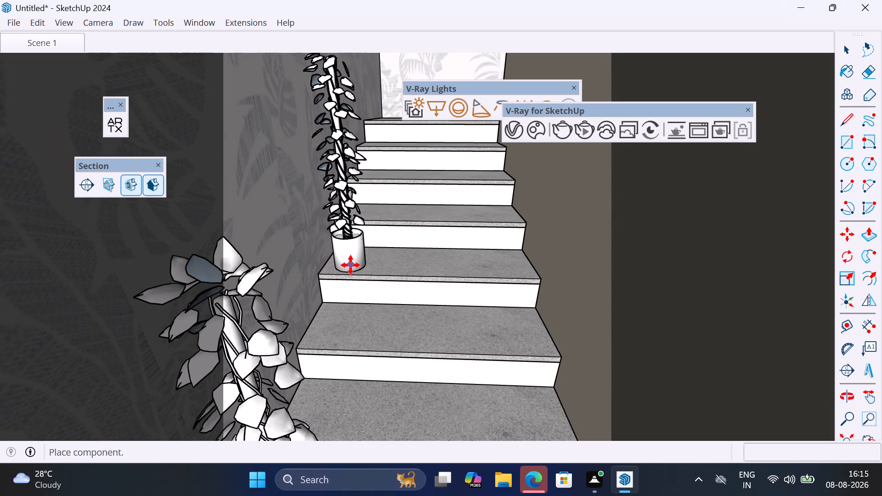
{"action": "left_click", "coordinate": [351, 265]}
{"action": "scroll", "coordinate": [364, 218], "scroll_direction": "up", "scroll_amount": 5}
{"action": "middle_click_drag", "start_coordinate": [365, 210], "coordinate": [340, 276]}
{"action": "scroll", "coordinate": [340, 276], "scroll_direction": "up", "scroll_amount": 1}
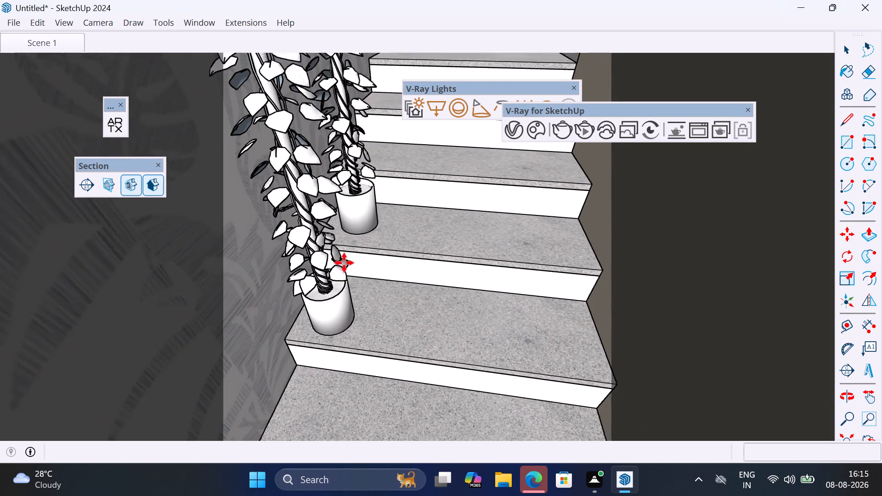
{"action": "left_click", "coordinate": [356, 225]}
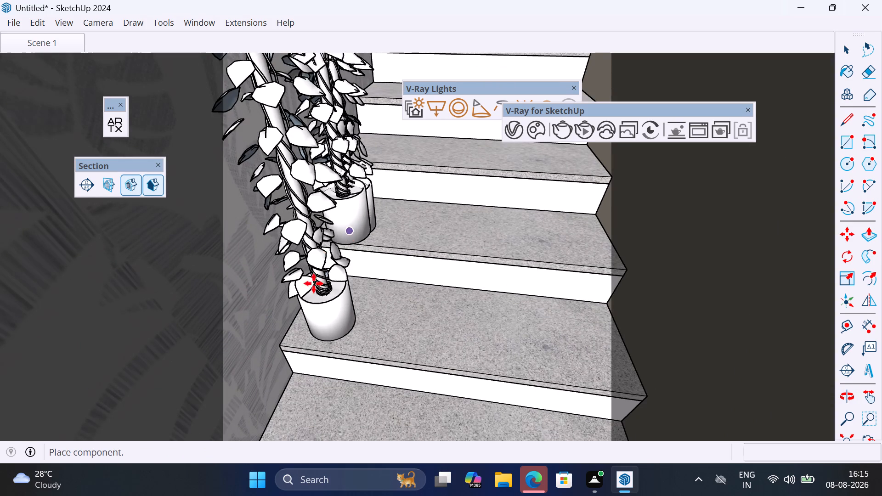
Place climbing plants at the front and back of the stair landing along the wall, and end placement in the Scene 1 view.
{"action": "scroll", "coordinate": [313, 291], "scroll_direction": "down", "scroll_amount": 7}
{"action": "scroll", "coordinate": [364, 104], "scroll_direction": "up", "scroll_amount": 5}
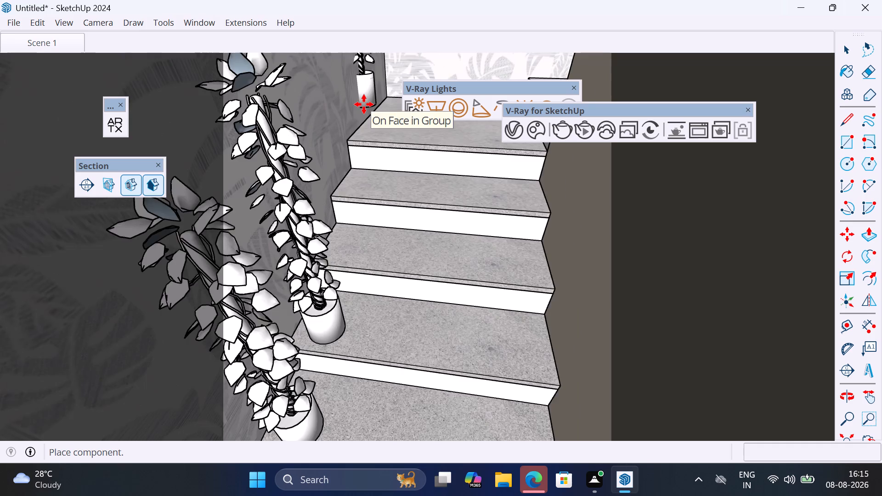
{"action": "scroll", "coordinate": [375, 126], "scroll_direction": "up", "scroll_amount": 3}
{"action": "left_click", "coordinate": [378, 139]}
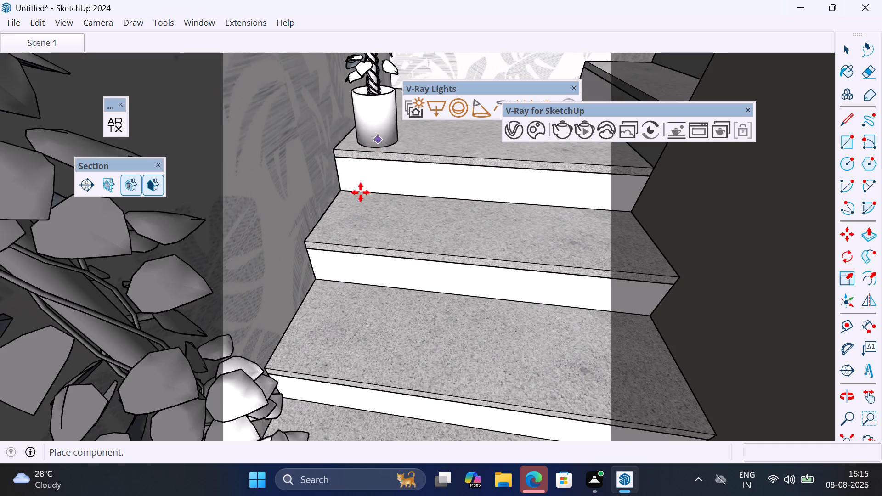
{"action": "scroll", "coordinate": [339, 307], "scroll_direction": "down", "scroll_amount": 6}
{"action": "scroll", "coordinate": [384, 147], "scroll_direction": "up", "scroll_amount": 7}
{"action": "middle_click_drag", "start_coordinate": [397, 139], "coordinate": [364, 209]}
{"action": "scroll", "coordinate": [306, 227], "scroll_direction": "down", "scroll_amount": 8}
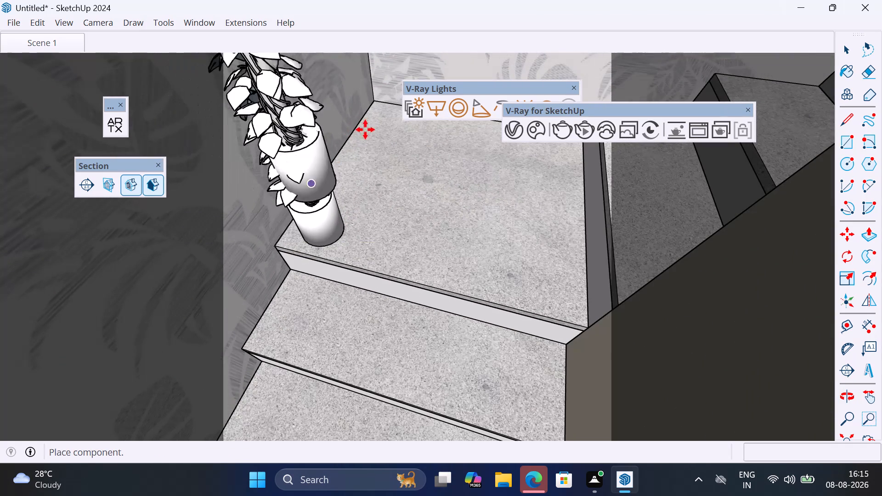
{"action": "left_click", "coordinate": [390, 118]}
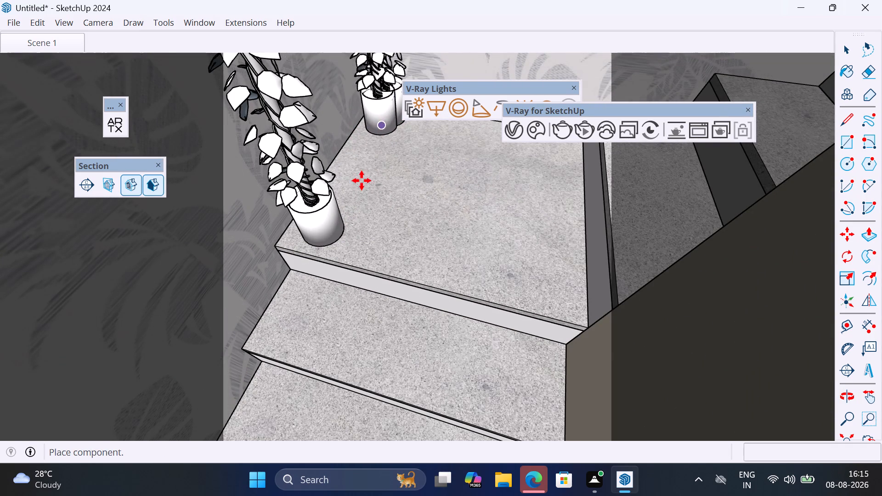
{"action": "scroll", "coordinate": [362, 180], "scroll_direction": "down", "scroll_amount": 19}
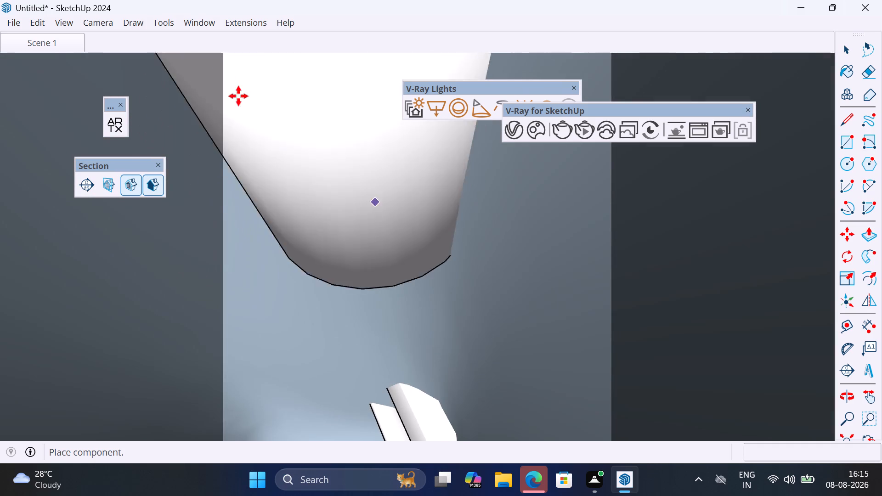
{"action": "left_click", "coordinate": [64, 45]}
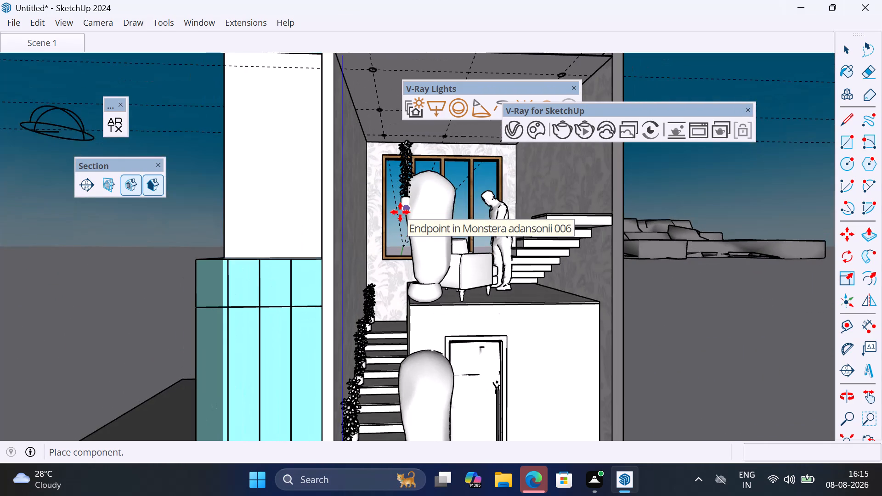
{"action": "key", "text": "space"}
{"action": "key", "text": "Escape"}
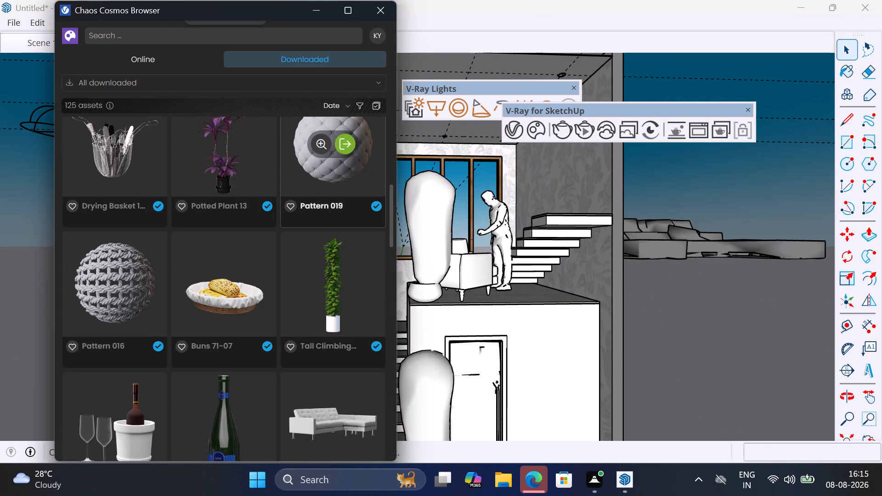
Browse the remaining downloaded Chaos Cosmos assets for further furnishings, and close the browser.
{"action": "scroll", "coordinate": [319, 230], "scroll_direction": "down", "scroll_amount": 3}
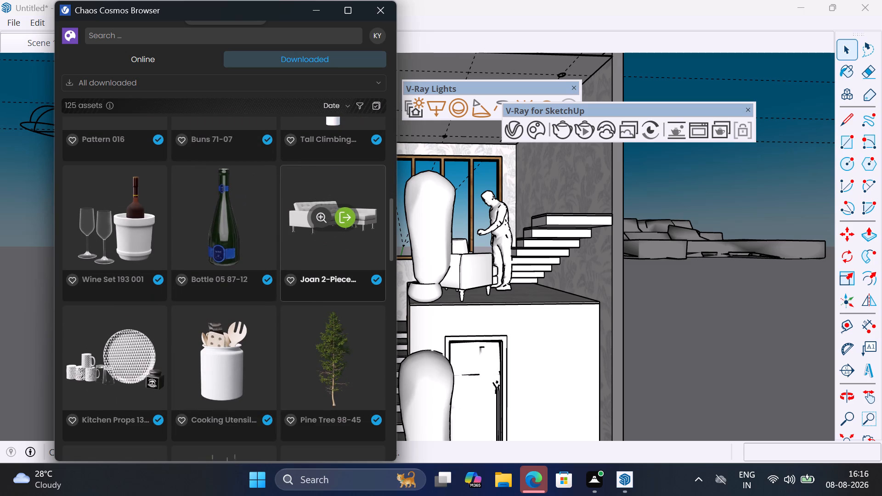
{"action": "scroll", "coordinate": [319, 231], "scroll_direction": "down", "scroll_amount": 3}
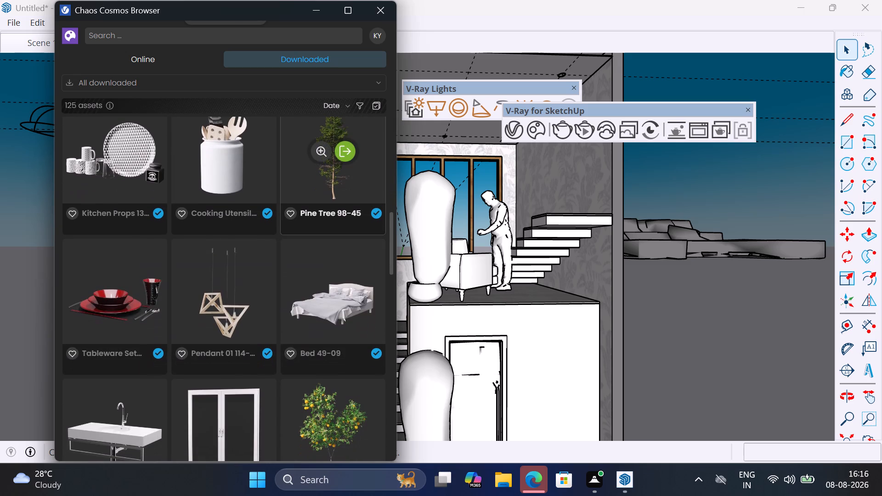
{"action": "scroll", "coordinate": [319, 231], "scroll_direction": "down", "scroll_amount": 2}
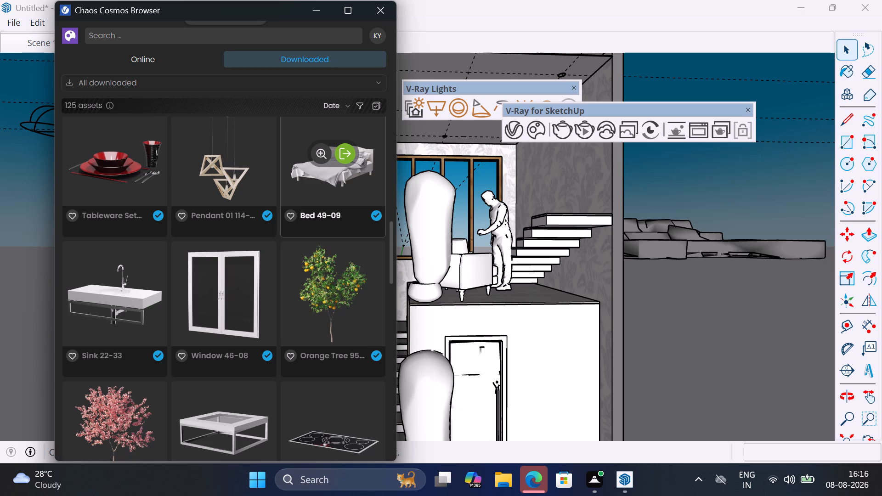
{"action": "scroll", "coordinate": [313, 241], "scroll_direction": "down", "scroll_amount": 3}
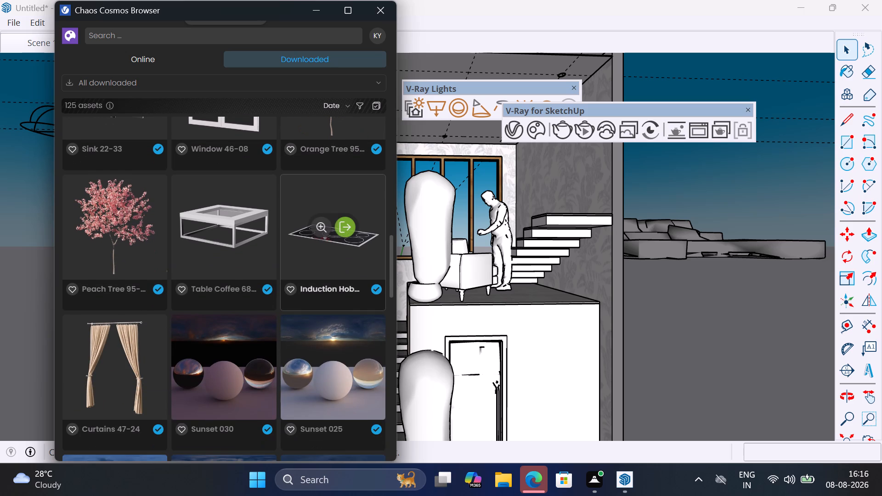
{"action": "scroll", "coordinate": [313, 241], "scroll_direction": "down", "scroll_amount": 1}
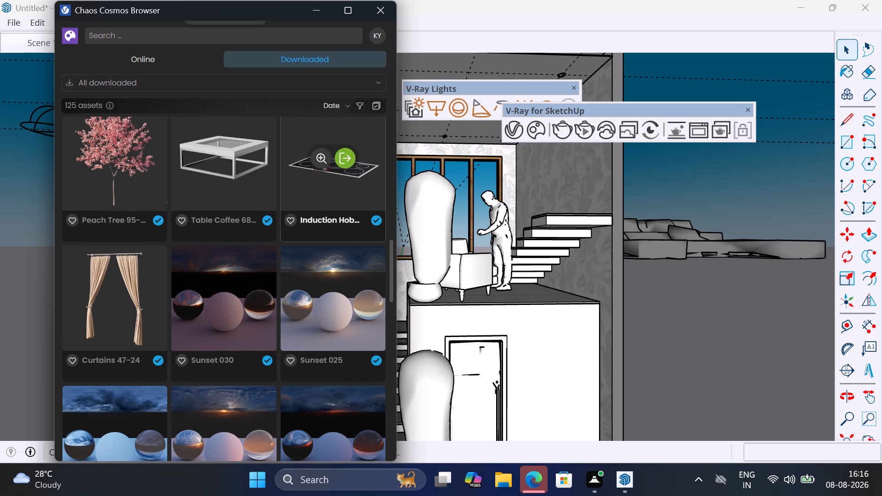
{"action": "left_click", "coordinate": [382, 16]}
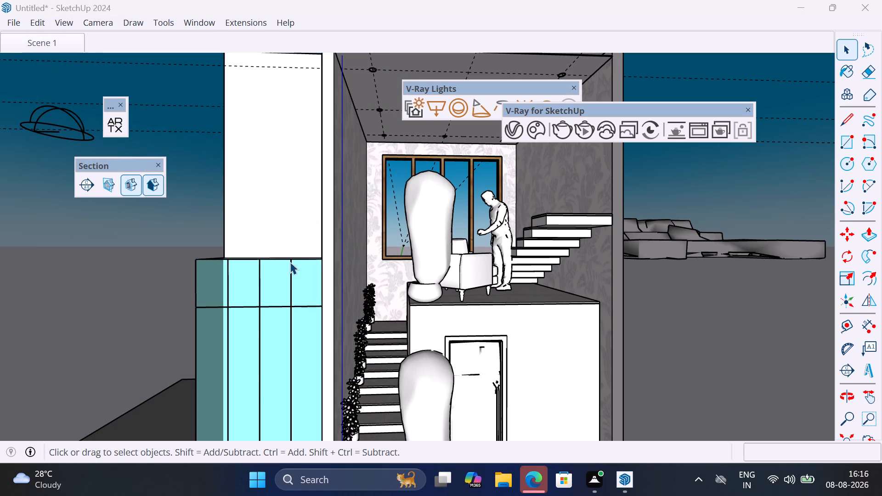
Restore the Scene 1 view and start a non-interactive V-Ray render.
{"action": "left_click", "coordinate": [65, 44]}
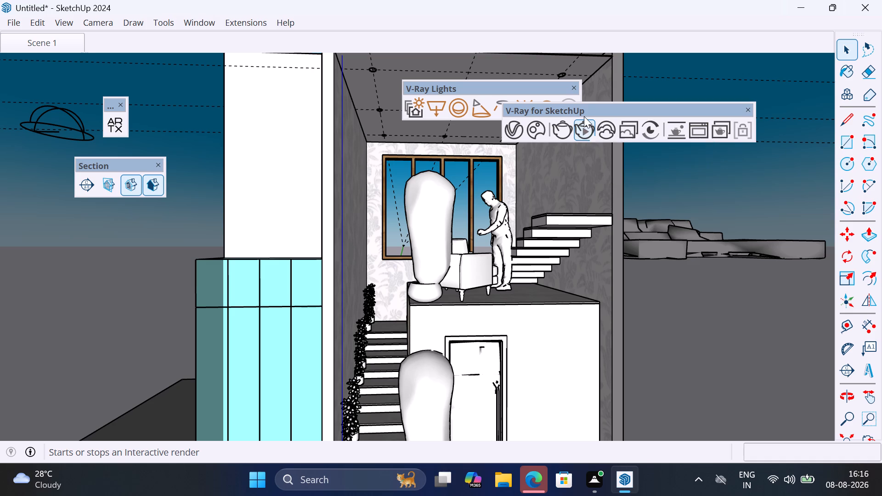
{"action": "left_click", "coordinate": [557, 133]}
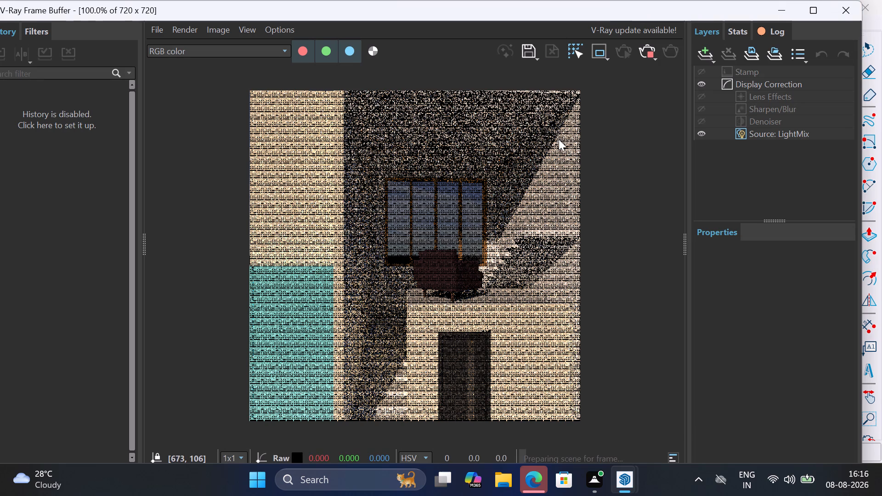
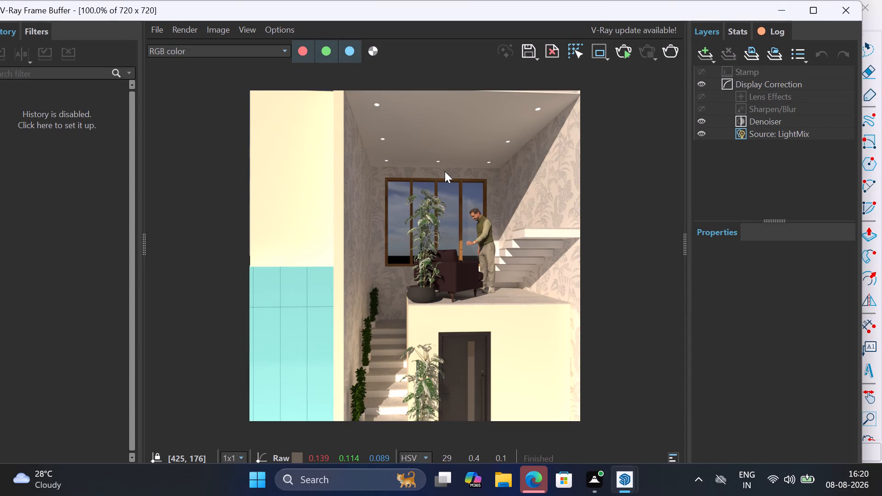
Save the finished Scene 1 render in Documents as a PNG named "staircase new1".
{"action": "scroll", "coordinate": [435, 168], "scroll_direction": "down", "scroll_amount": 1}
{"action": "scroll", "coordinate": [412, 243], "scroll_direction": "up", "scroll_amount": 1}
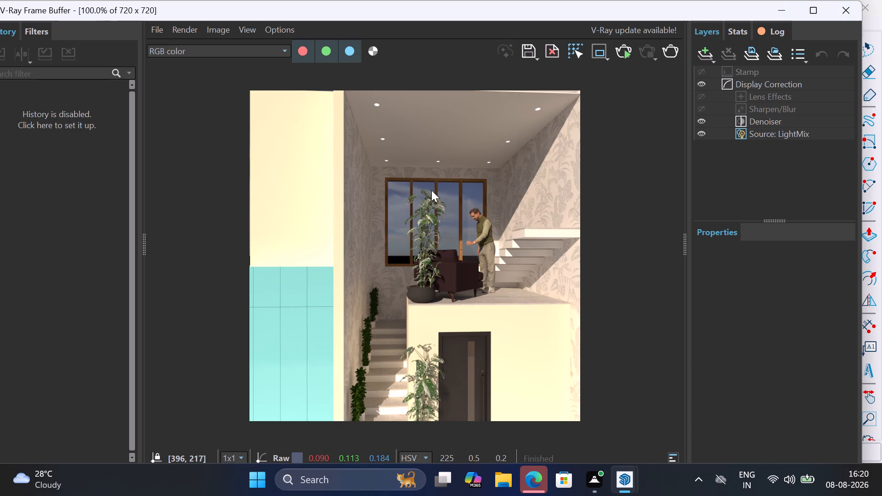
{"action": "scroll", "coordinate": [431, 190], "scroll_direction": "down", "scroll_amount": 1}
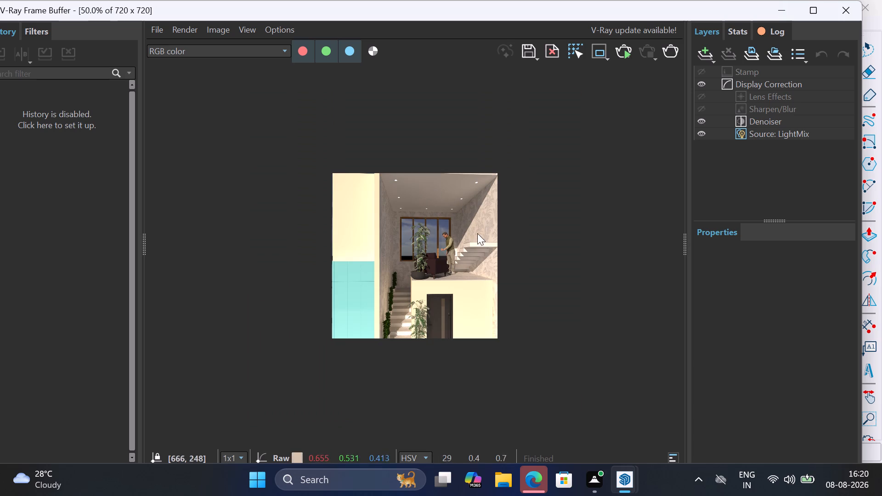
{"action": "scroll", "coordinate": [393, 241], "scroll_direction": "up", "scroll_amount": 1}
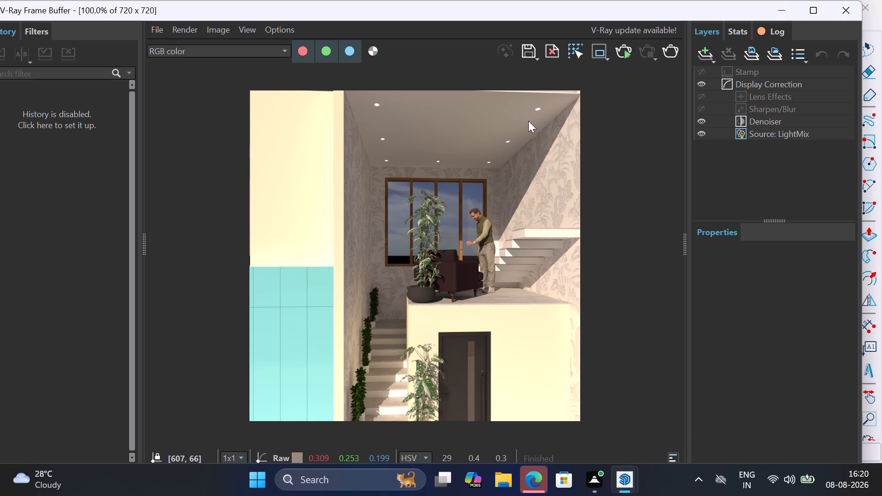
{"action": "left_click", "coordinate": [527, 51]}
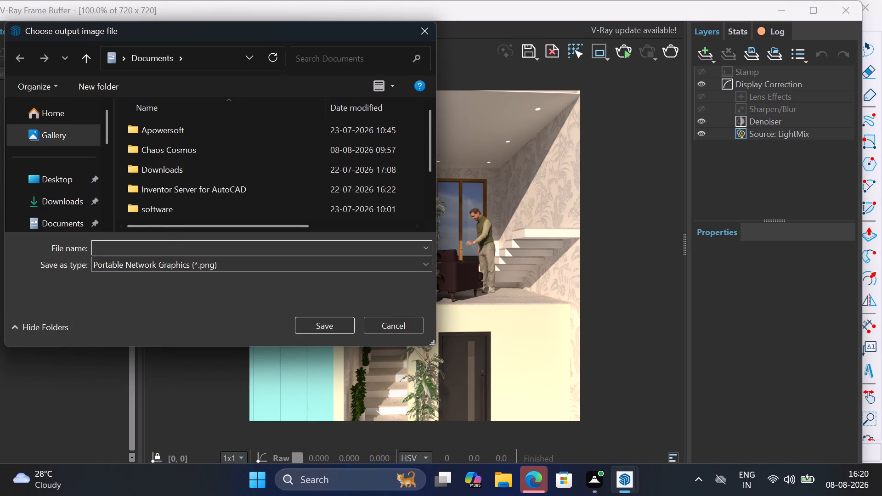
{"action": "left_click", "coordinate": [131, 251]}
{"action": "key", "text": "s"}
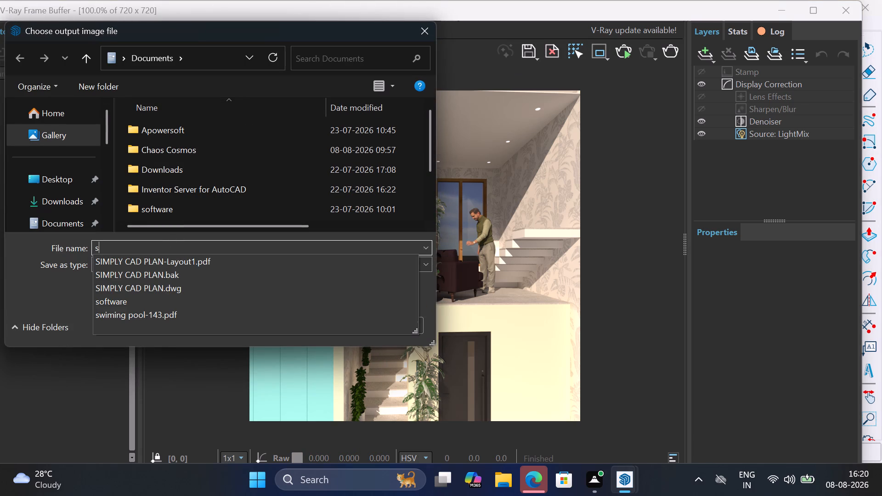
{"action": "type", "text": "ta"}
{"action": "type", "text": "ir"}
{"action": "type", "text": "case"}
{"action": "key", "text": "space"}
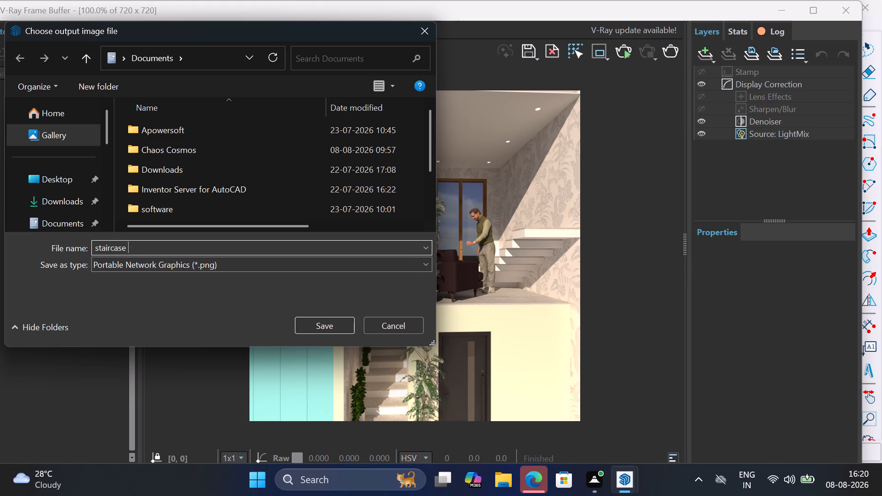
{"action": "key", "text": "1"}
{"action": "key", "text": "BackSpace"}
{"action": "type", "text": "new1"}
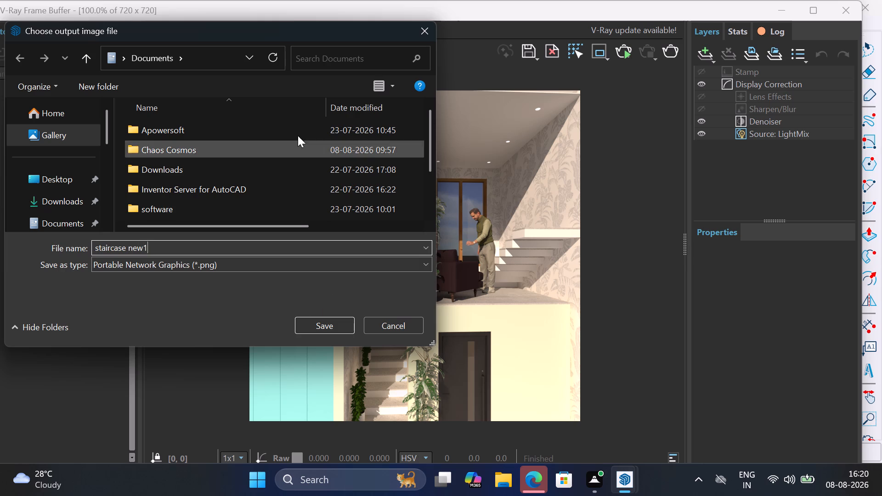
{"action": "left_click", "coordinate": [330, 323]}
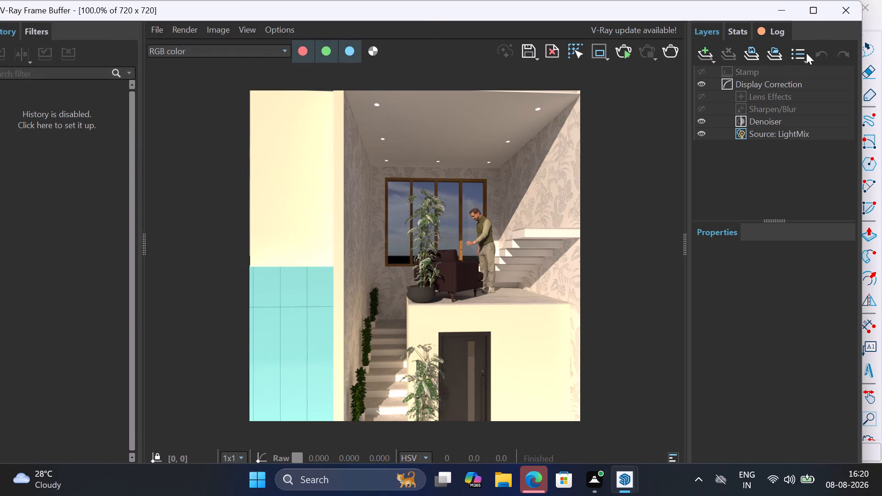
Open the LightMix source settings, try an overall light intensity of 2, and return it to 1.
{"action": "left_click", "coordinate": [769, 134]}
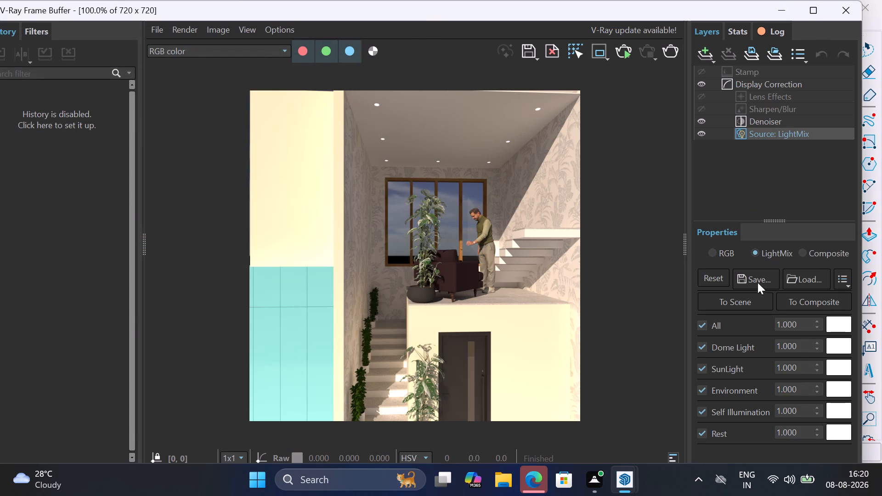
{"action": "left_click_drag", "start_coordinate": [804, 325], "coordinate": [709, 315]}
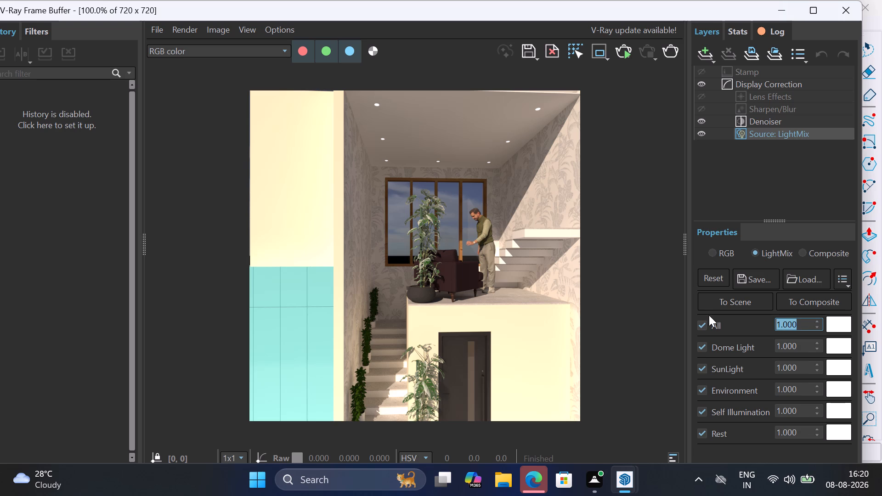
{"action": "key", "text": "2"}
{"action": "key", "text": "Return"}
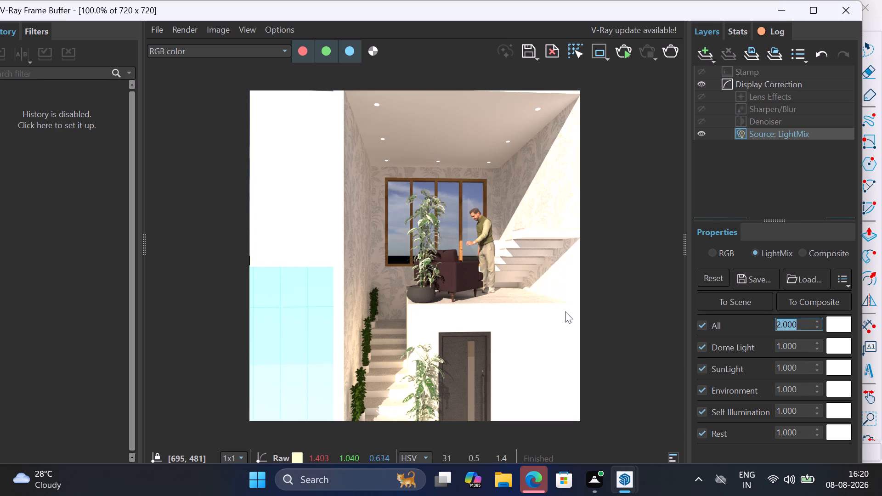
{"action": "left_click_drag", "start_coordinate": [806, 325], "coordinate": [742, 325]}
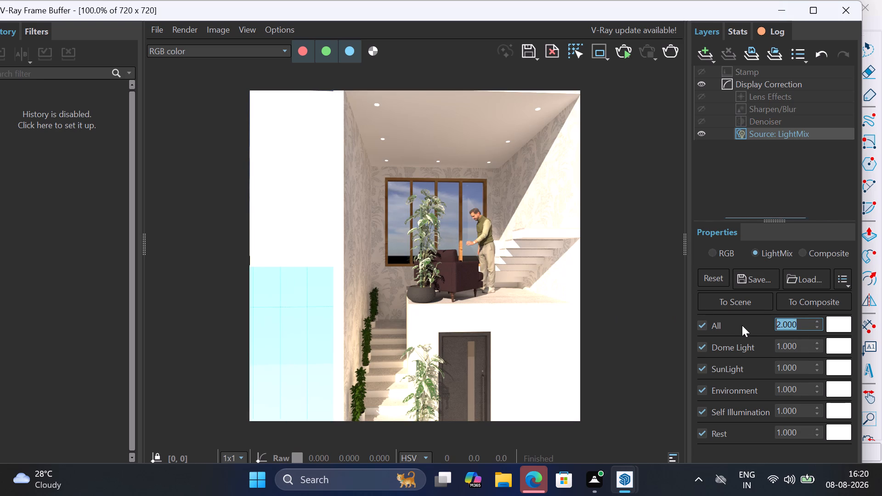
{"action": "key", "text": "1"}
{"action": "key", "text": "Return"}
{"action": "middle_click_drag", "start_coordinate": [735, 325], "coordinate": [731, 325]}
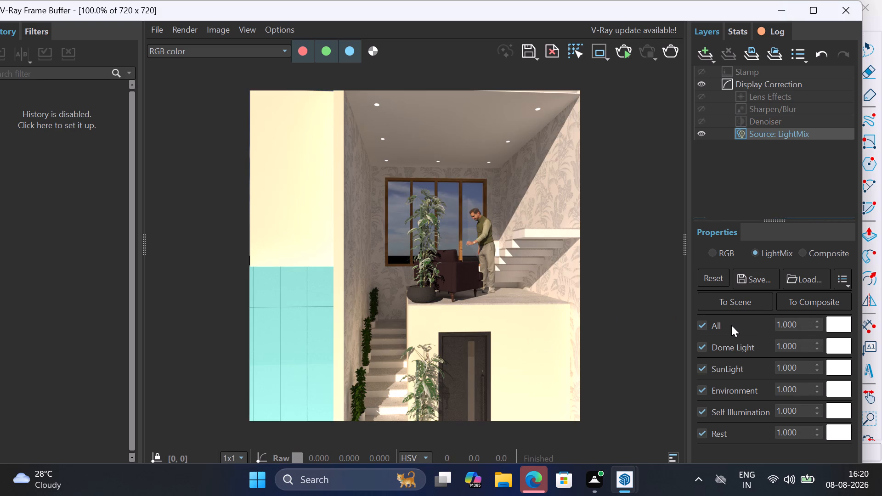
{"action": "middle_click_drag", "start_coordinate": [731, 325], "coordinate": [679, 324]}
Raise the Dome Light intensity in LightMix to 2 and finally to 3.
{"action": "left_click_drag", "start_coordinate": [800, 345], "coordinate": [783, 344]}
{"action": "left_click_drag", "start_coordinate": [783, 344], "coordinate": [742, 343]}
{"action": "key", "text": "2"}
{"action": "key", "text": "Return"}
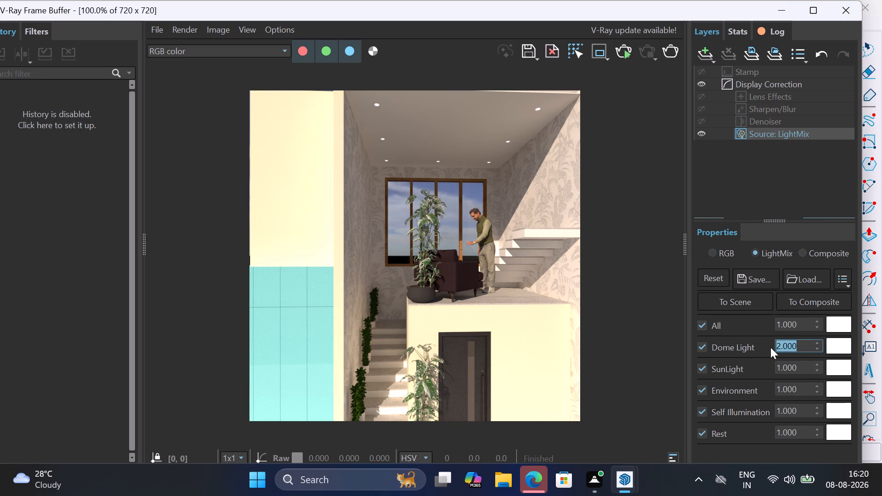
{"action": "key", "text": "3"}
{"action": "key", "text": "Return"}
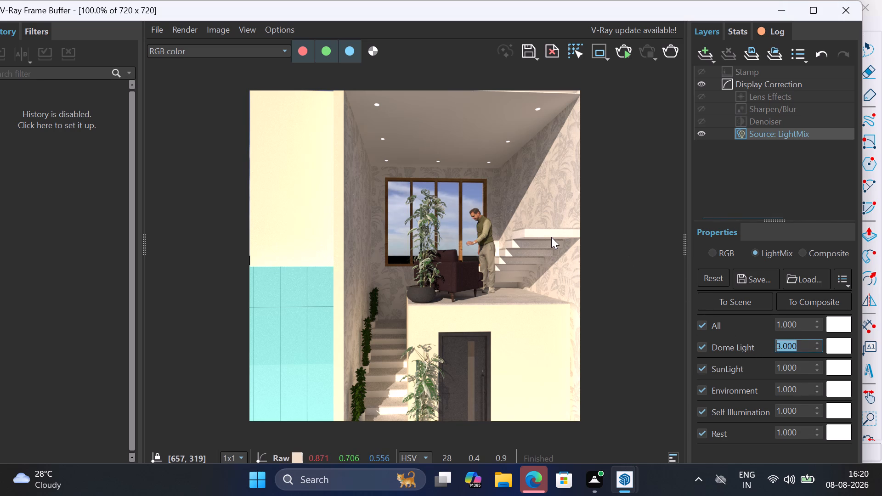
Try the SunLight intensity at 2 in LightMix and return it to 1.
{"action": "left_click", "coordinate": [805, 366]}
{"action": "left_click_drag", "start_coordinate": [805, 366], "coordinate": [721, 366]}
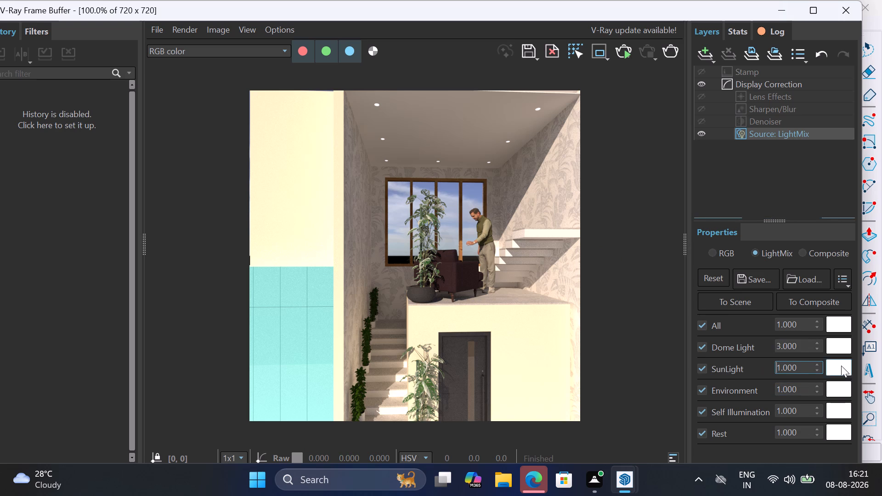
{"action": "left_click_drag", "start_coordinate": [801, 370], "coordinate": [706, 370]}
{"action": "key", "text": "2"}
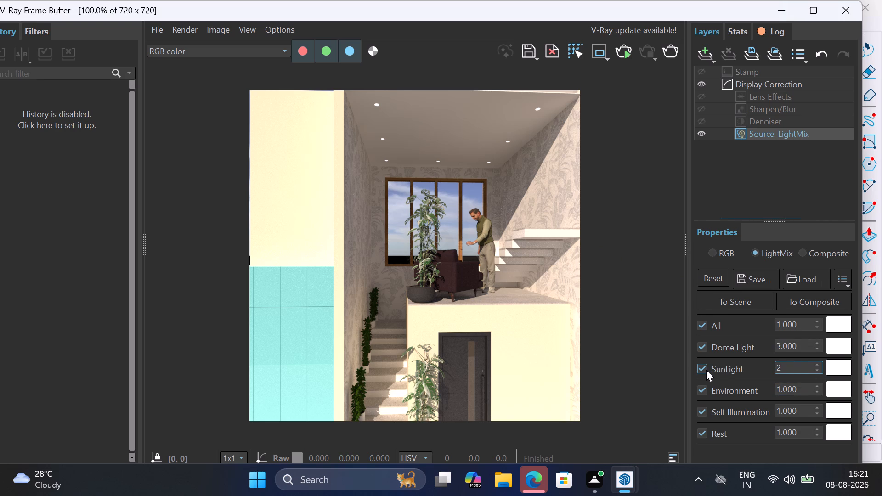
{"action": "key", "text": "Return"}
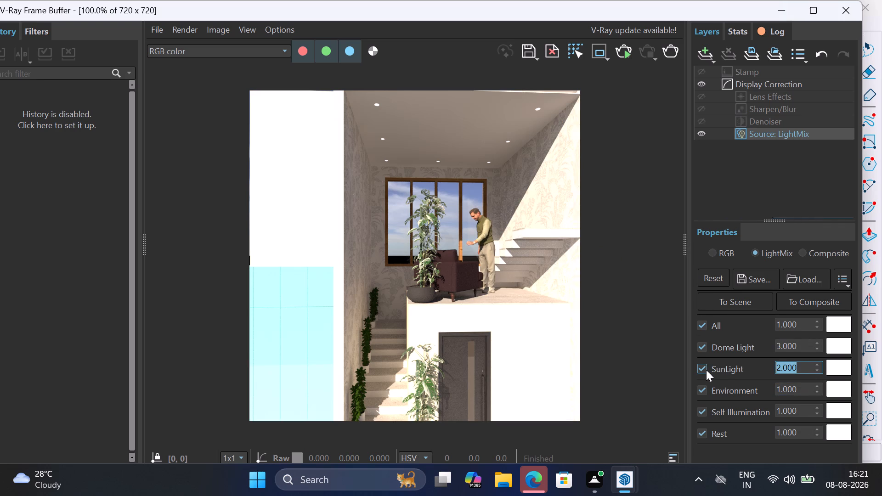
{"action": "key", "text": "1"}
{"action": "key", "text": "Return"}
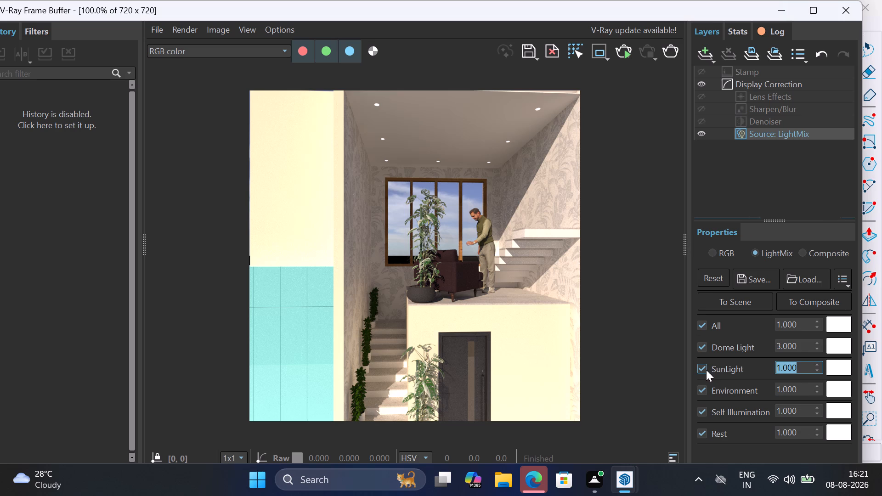
Set both the Environment and Self Illumination intensities in LightMix to 2.
{"action": "left_click_drag", "start_coordinate": [802, 392], "coordinate": [731, 385]}
{"action": "key", "text": "2"}
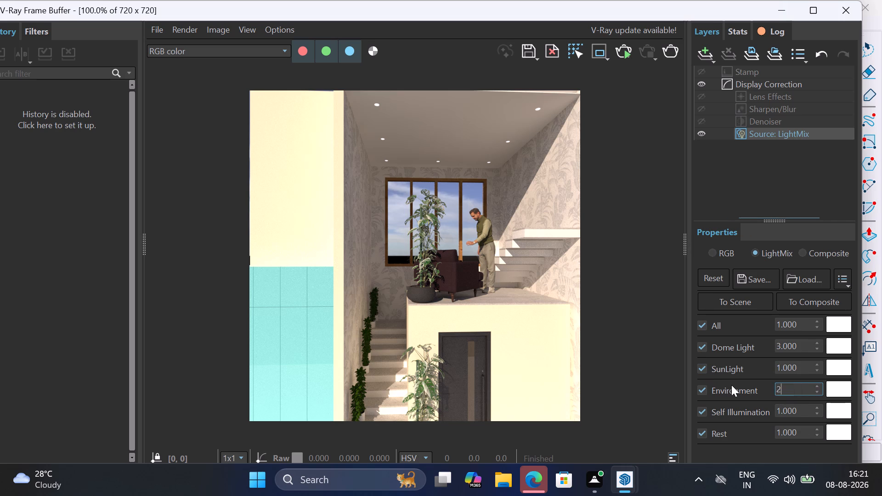
{"action": "key", "text": "Return"}
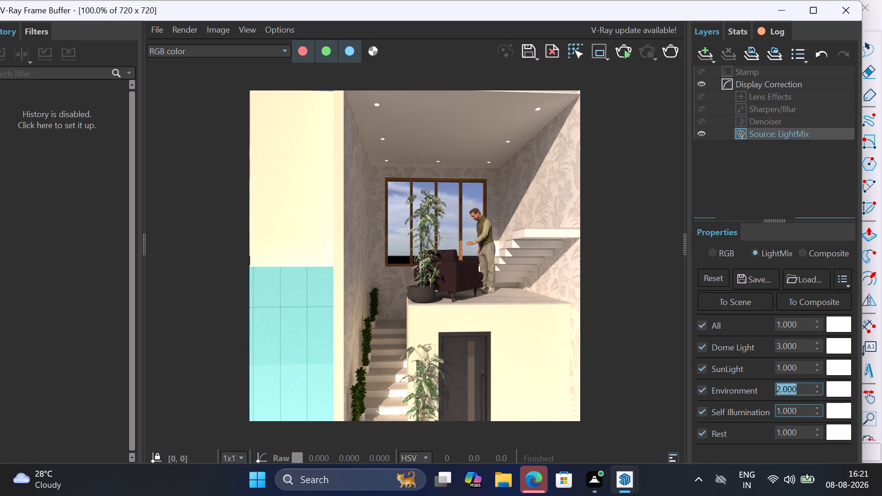
{"action": "left_click_drag", "start_coordinate": [807, 414], "coordinate": [717, 415]}
{"action": "key", "text": "2"}
{"action": "key", "text": "Return"}
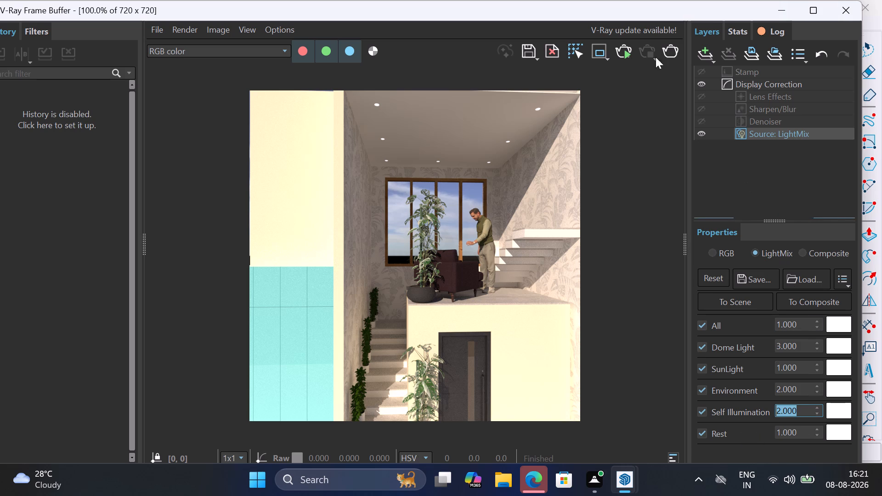
Save the relit render in Documents as a PNG named "staircasenew2", and close the frame buffer.
{"action": "left_click", "coordinate": [526, 53]}
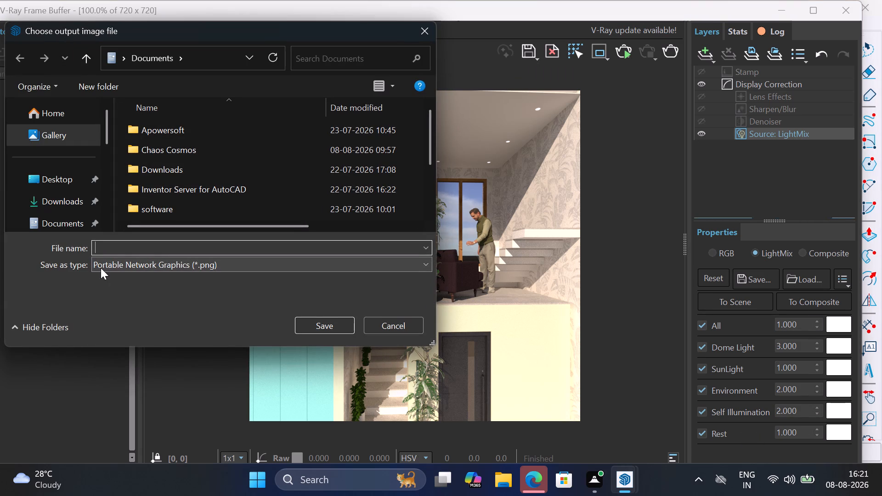
{"action": "type", "text": "stair"}
{"action": "type", "text": "case2"}
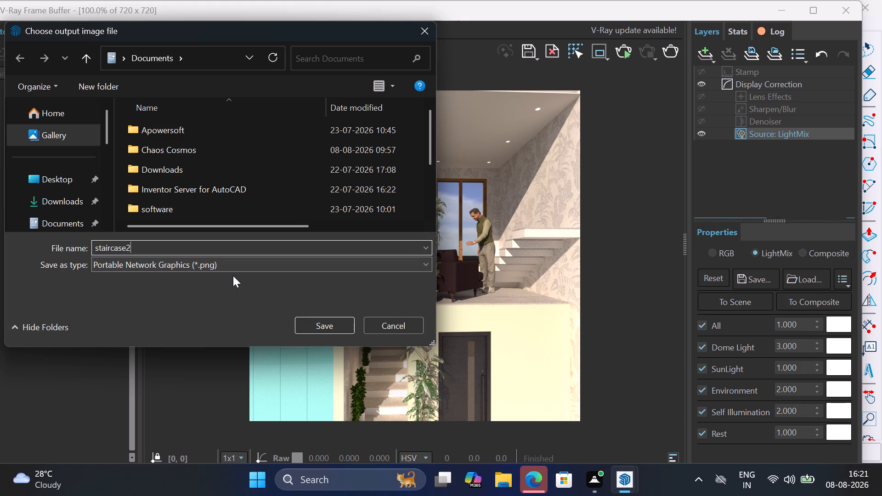
{"action": "key", "text": "BackSpace"}
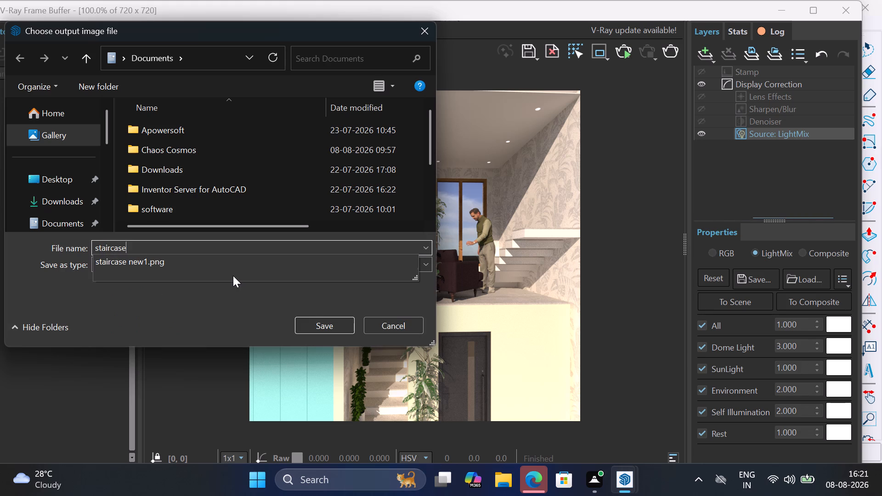
{"action": "type", "text": "new2"}
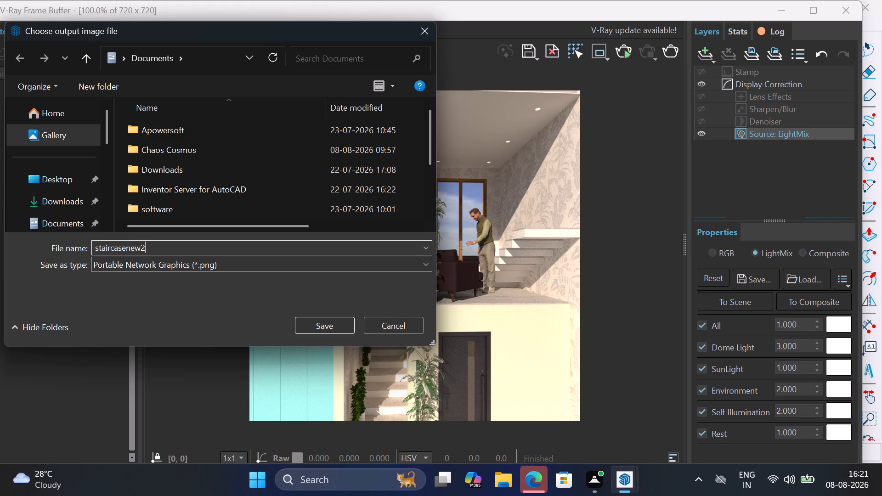
{"action": "left_click", "coordinate": [336, 324]}
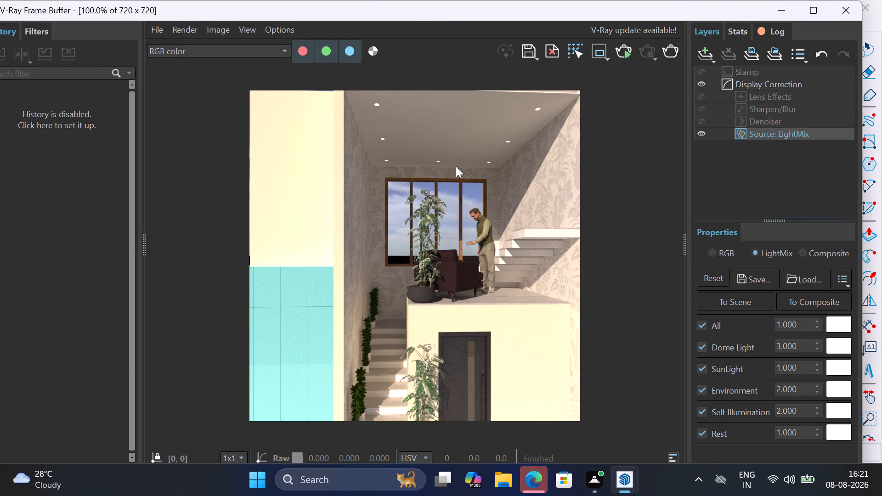
{"action": "left_click", "coordinate": [847, 12]}
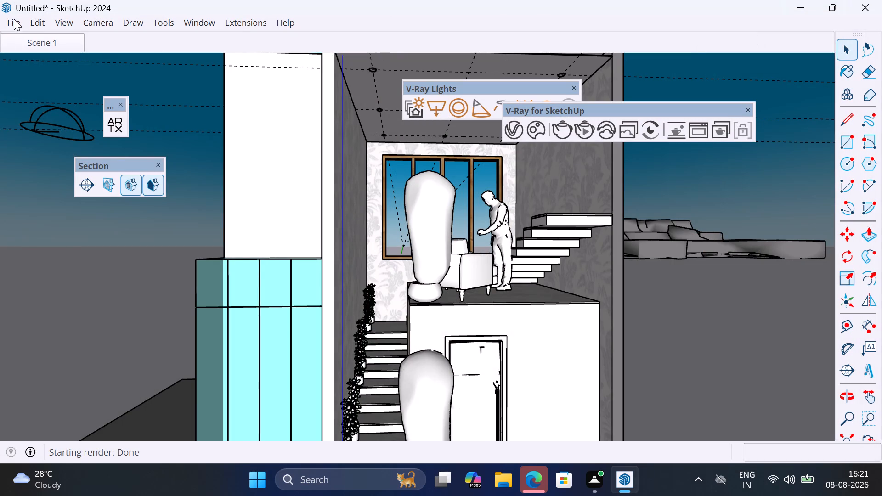
Save the model in Documents as a SketchUp file named "staircase", and close SketchUp.
{"action": "left_click", "coordinate": [14, 19]}
{"action": "left_click", "coordinate": [45, 96]}
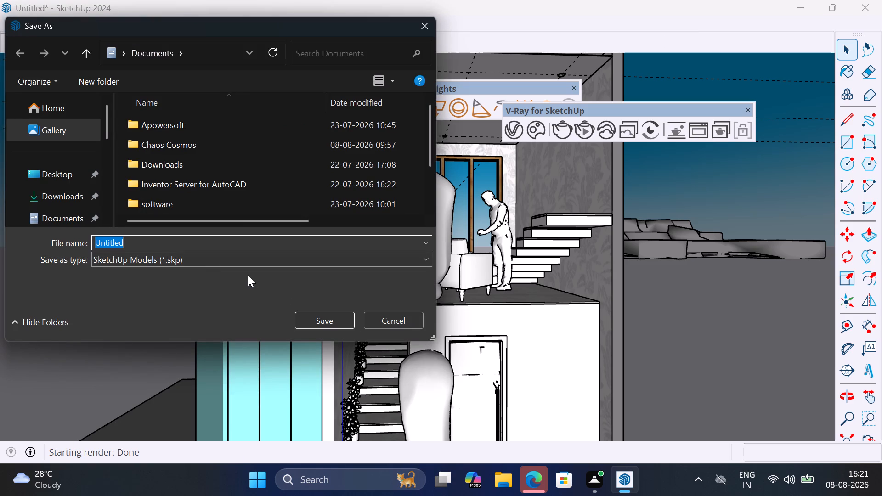
{"action": "type", "text": "stair"}
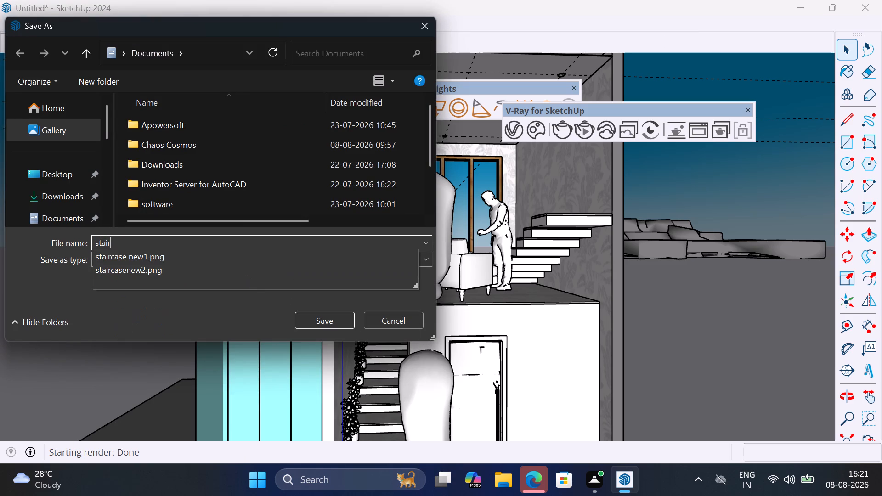
{"action": "type", "text": "case"}
{"action": "key", "text": "Return"}
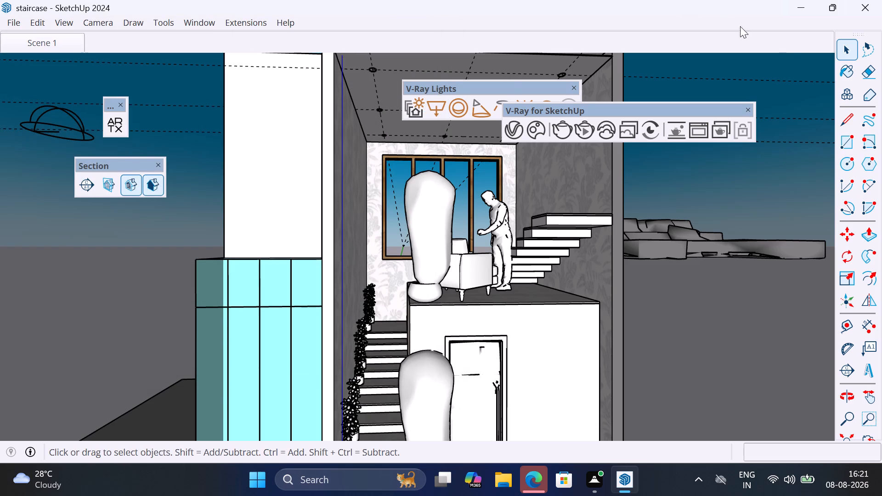
{"action": "left_click", "coordinate": [875, 6]}
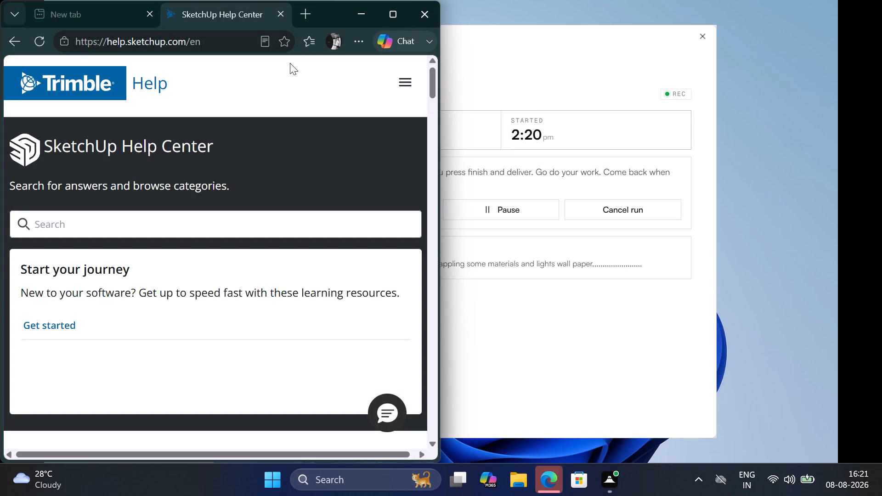